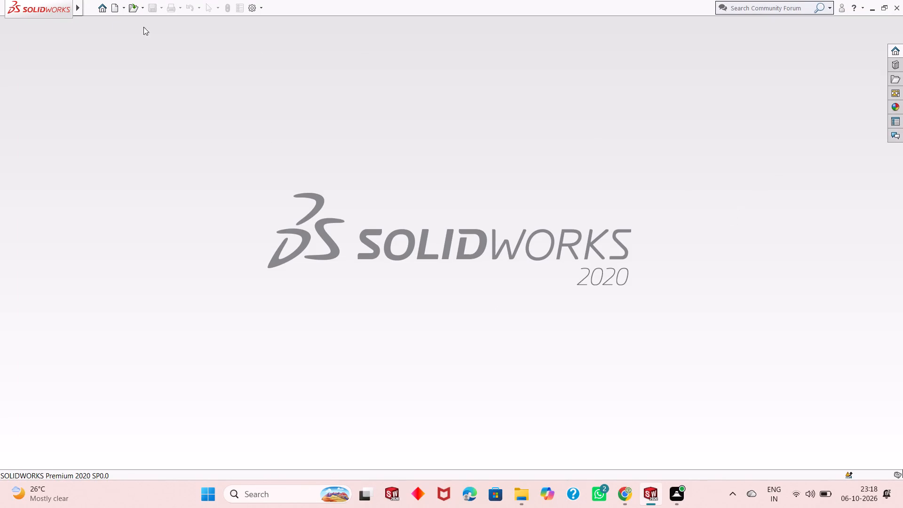
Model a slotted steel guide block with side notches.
Create a new part document.
click(113, 11)
double_click(205, 228)
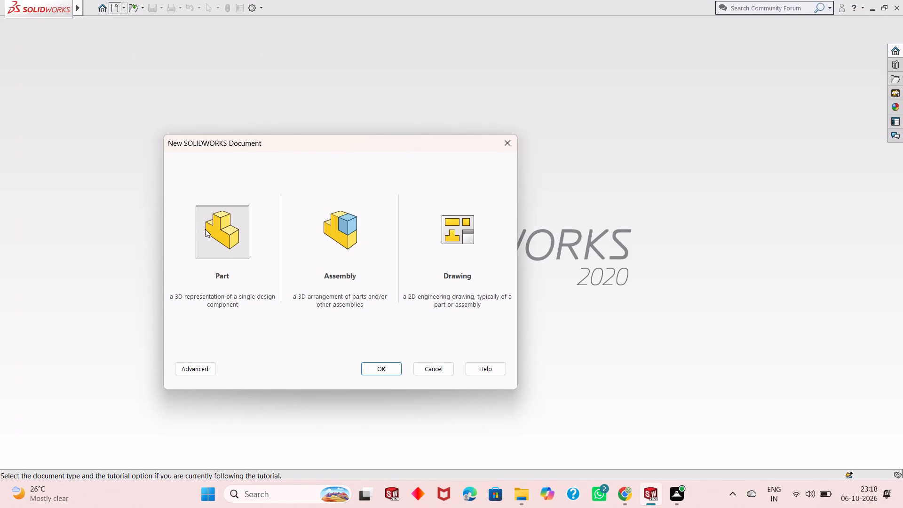
double_click(217, 236)
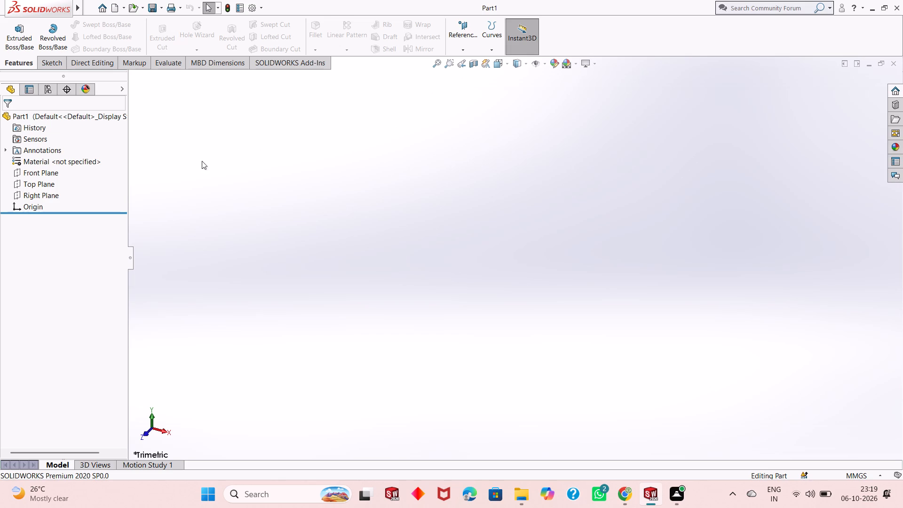
Sketch on the Front Plane a horizontal line 54 mm long from the origin, followed by an 8 mm vertical line upward.
click(55, 175)
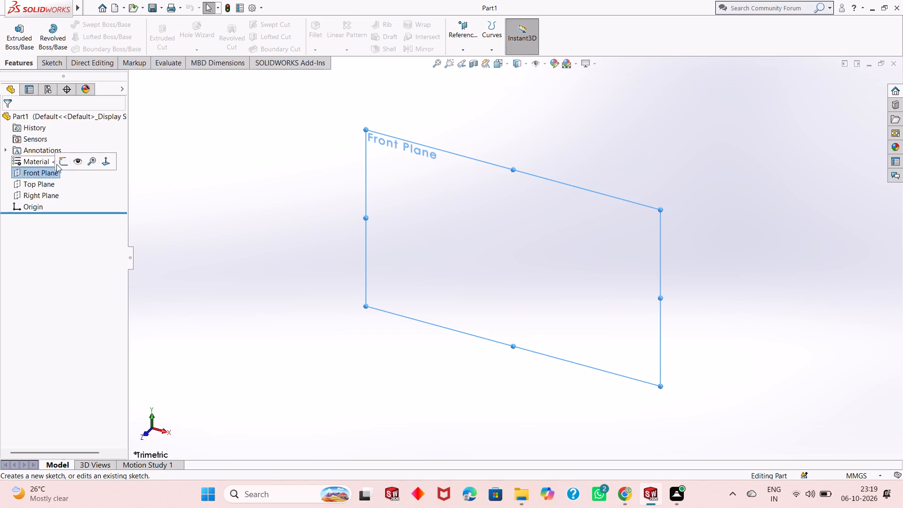
click(63, 160)
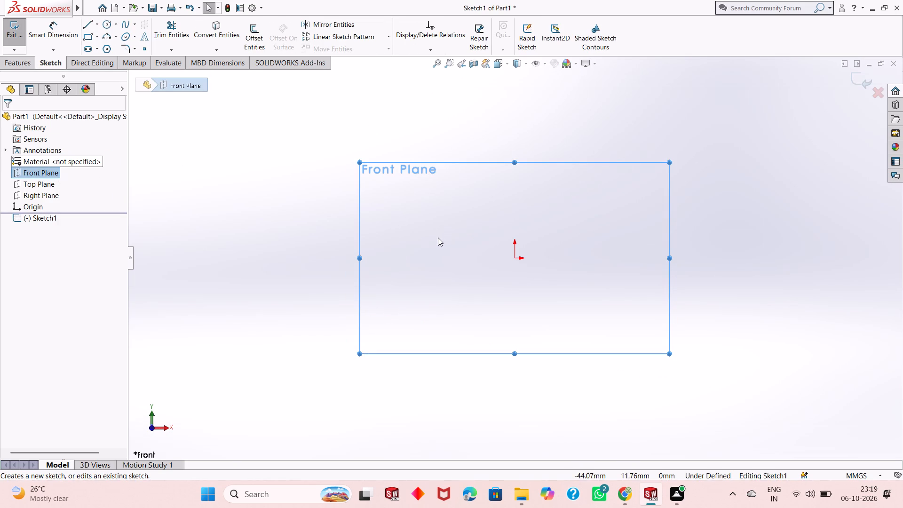
click(93, 28)
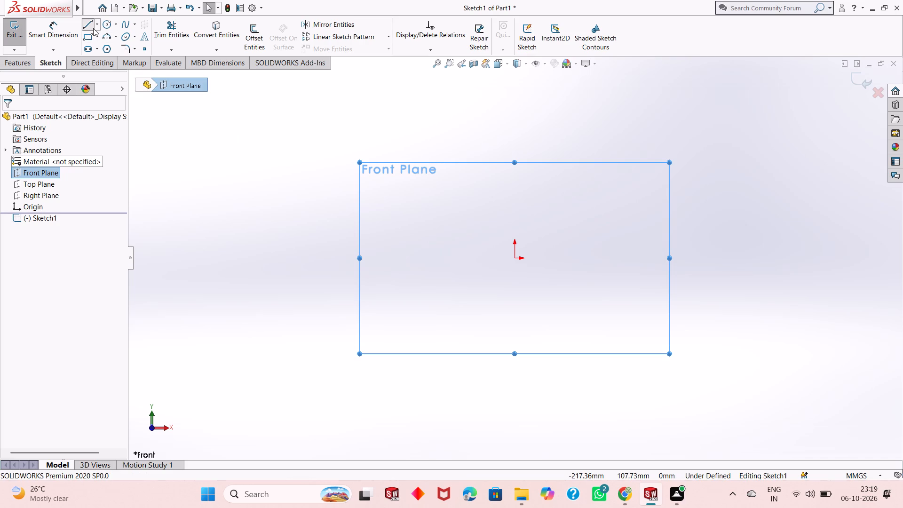
click(514, 260)
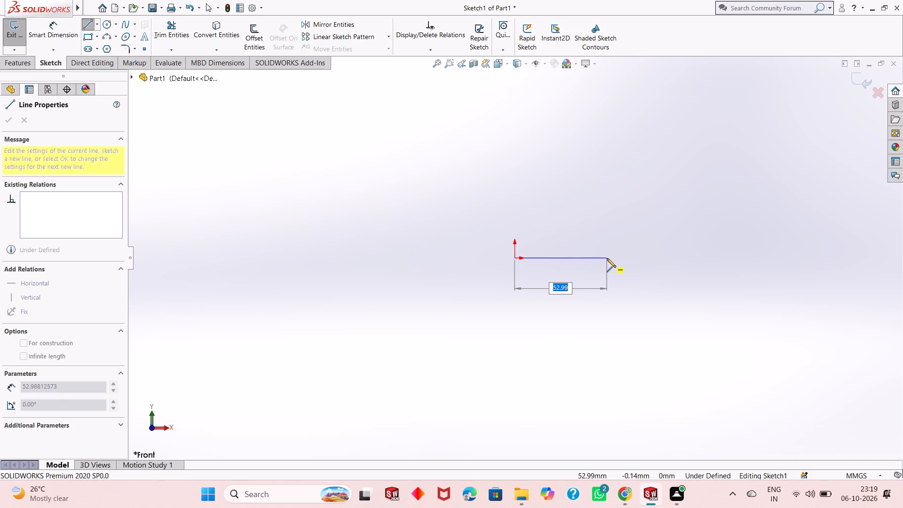
text(72.5-)
text(18)
text(.5)
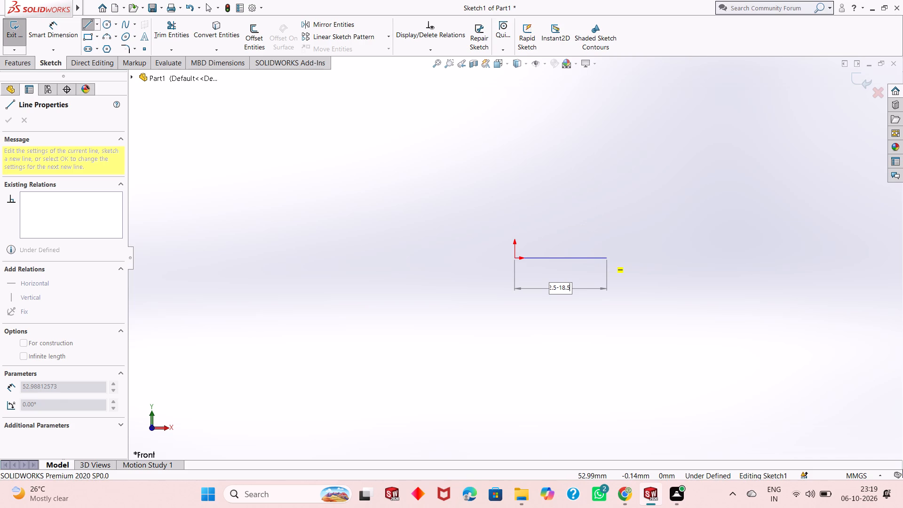
key(Return)
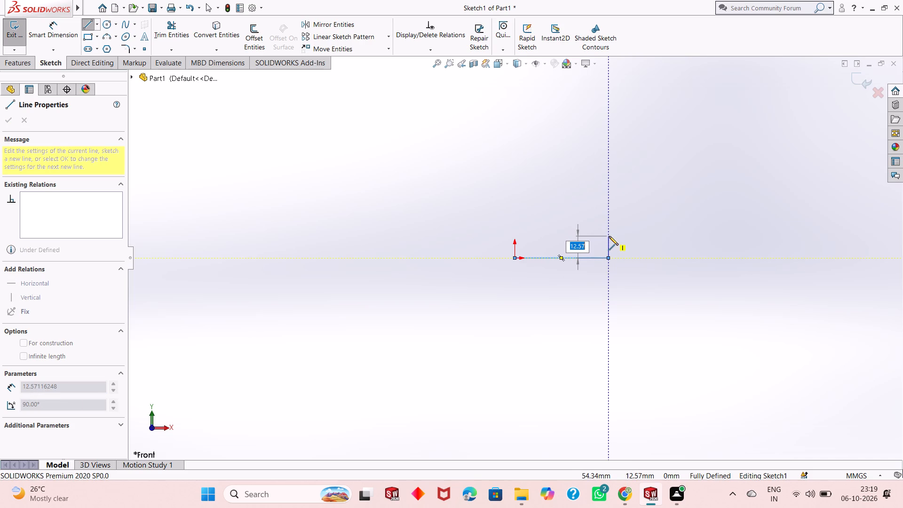
key(8)
key(Return)
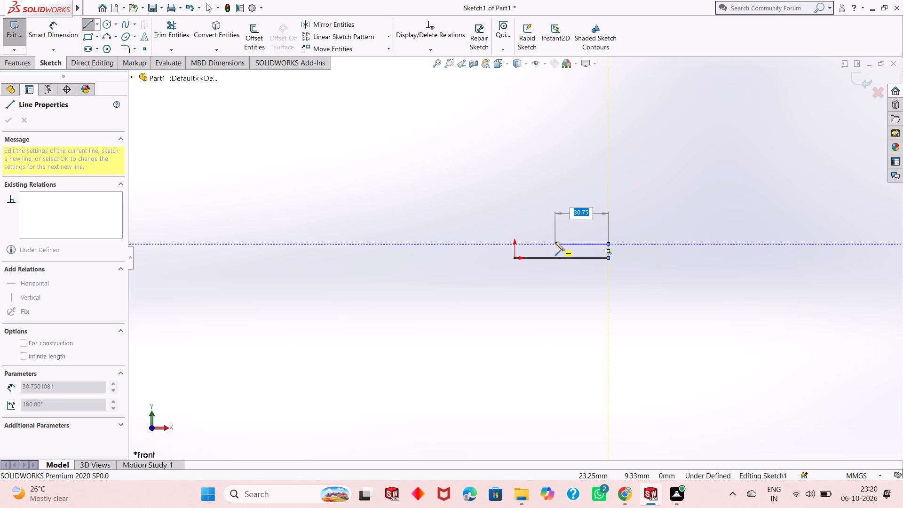
Continue the profile with a horizontal line 35.5 mm back toward the origin and a vertical line 25 mm upward.
text(54-18)
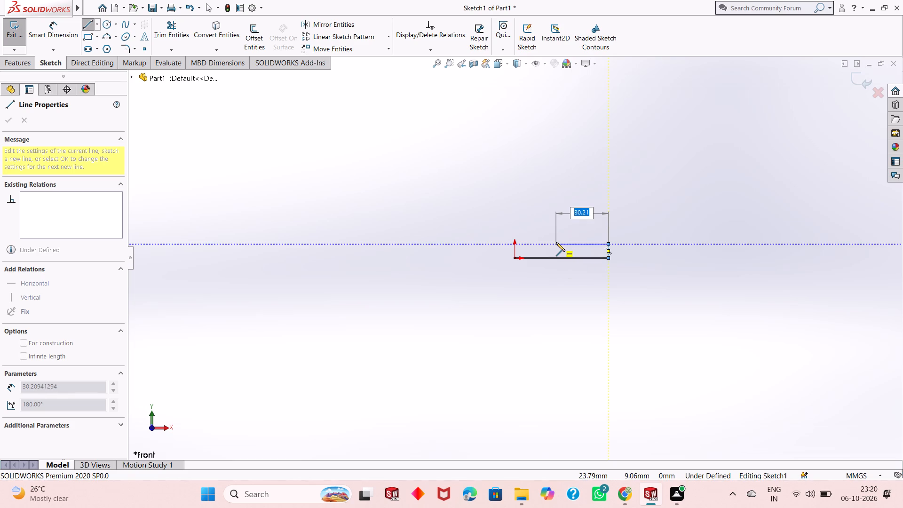
text(54-+)
key(BackSpace)
text(18.5)
key(Return)
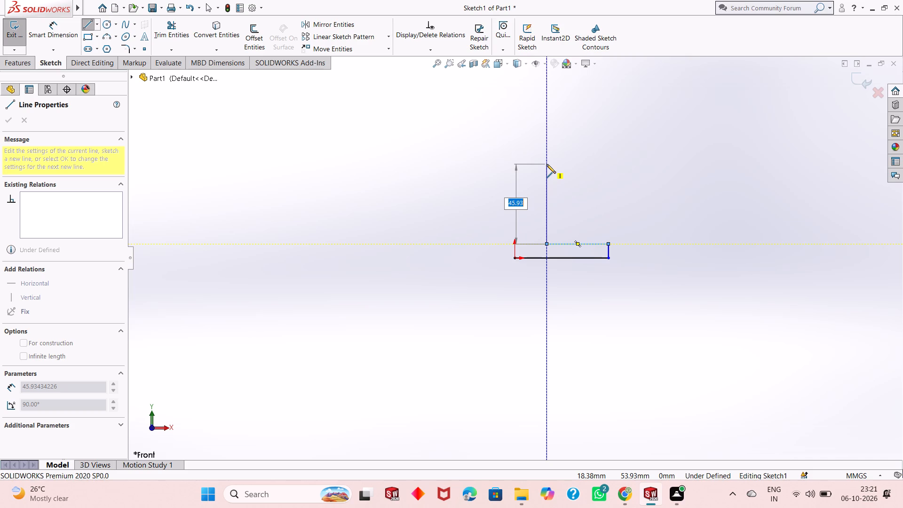
text(25)
key(Return)
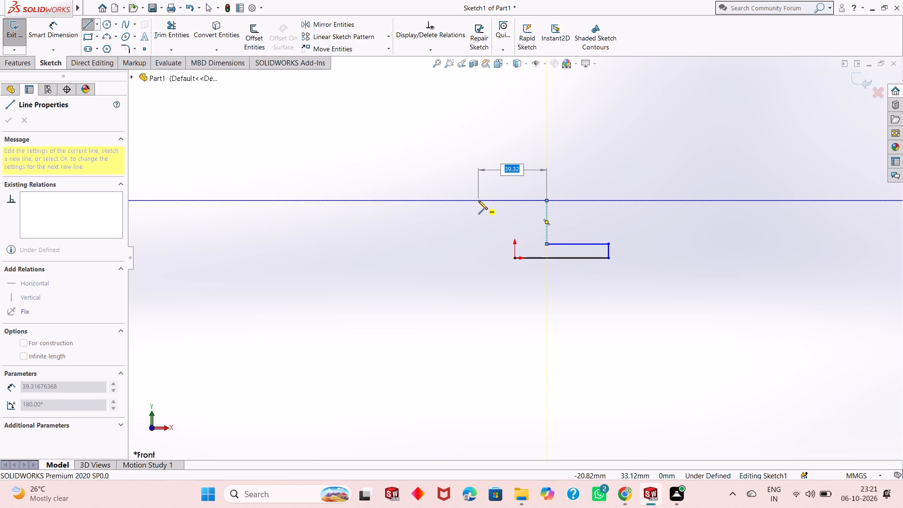
Complete the Z-shaped profile with a 37 mm top line, 8 mm down, 18.5 mm back inward, and a vertical closing line to the origin.
text(18.5+18.5)
key(Return)
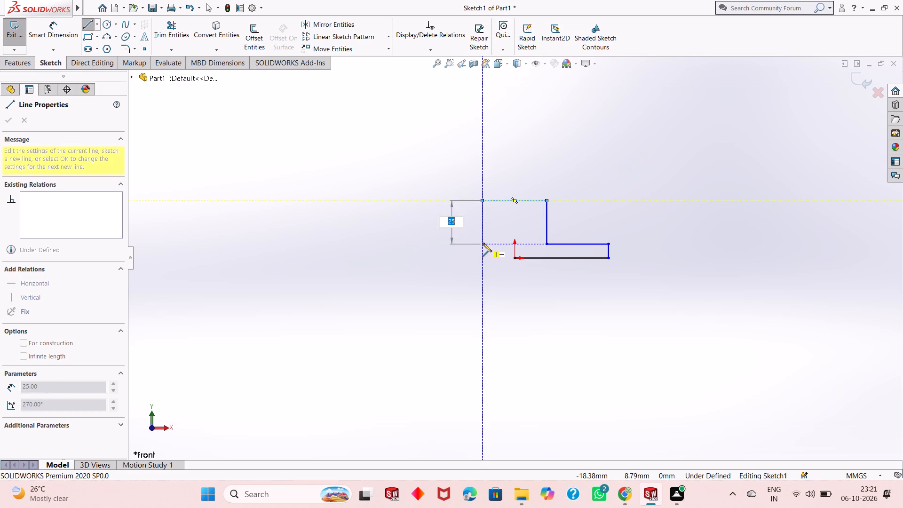
key(8)
key(Return)
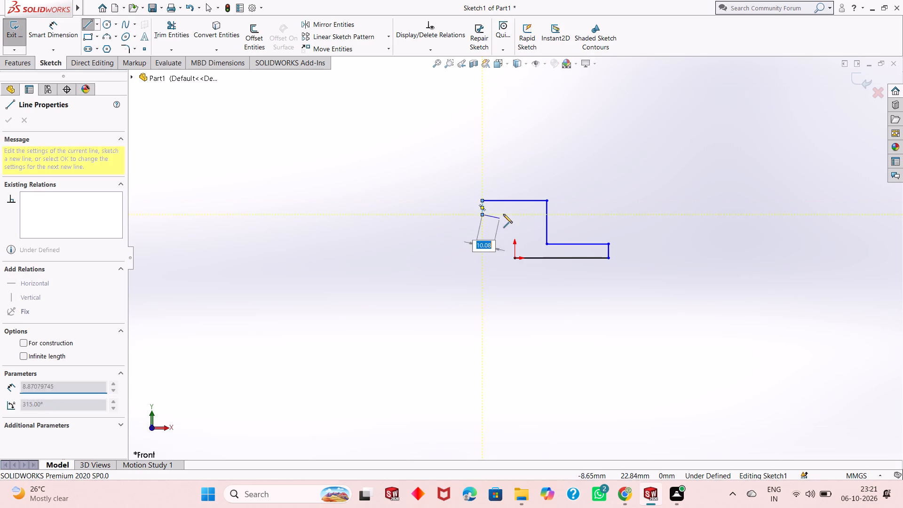
click(516, 216)
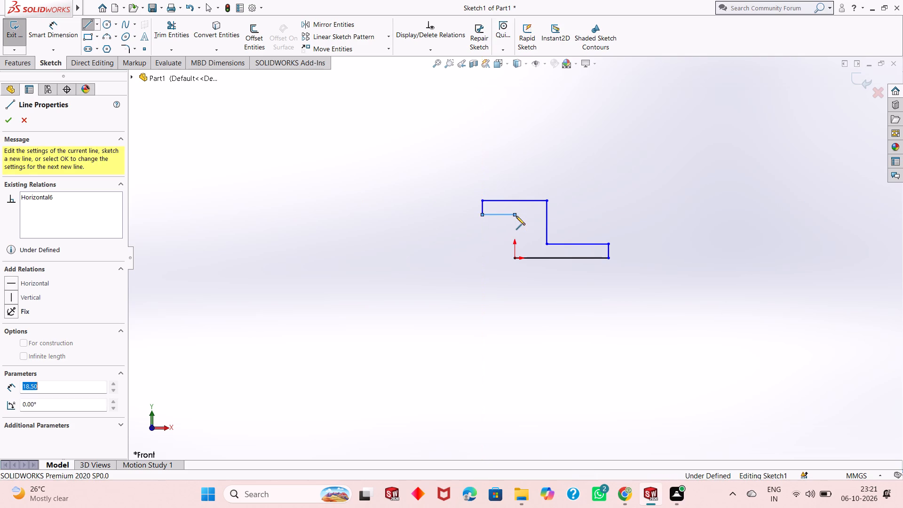
click(514, 261)
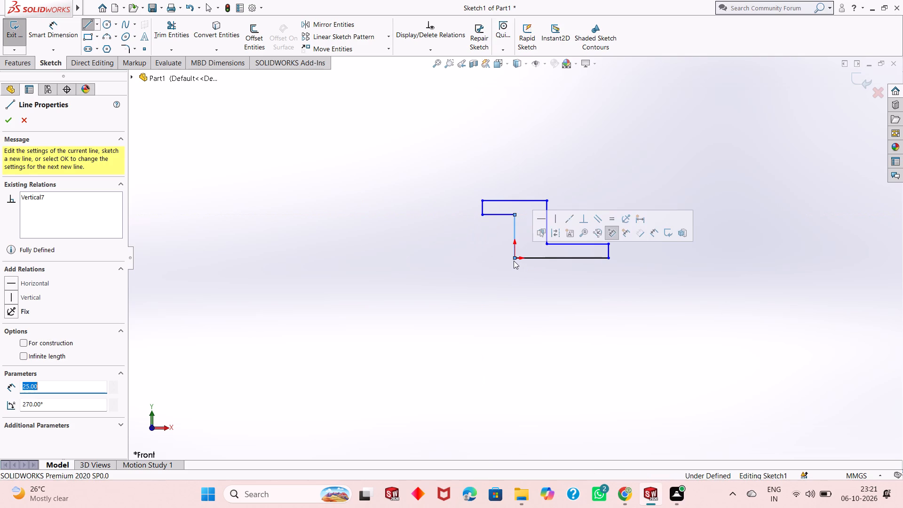
right_click(651, 178)
click(657, 188)
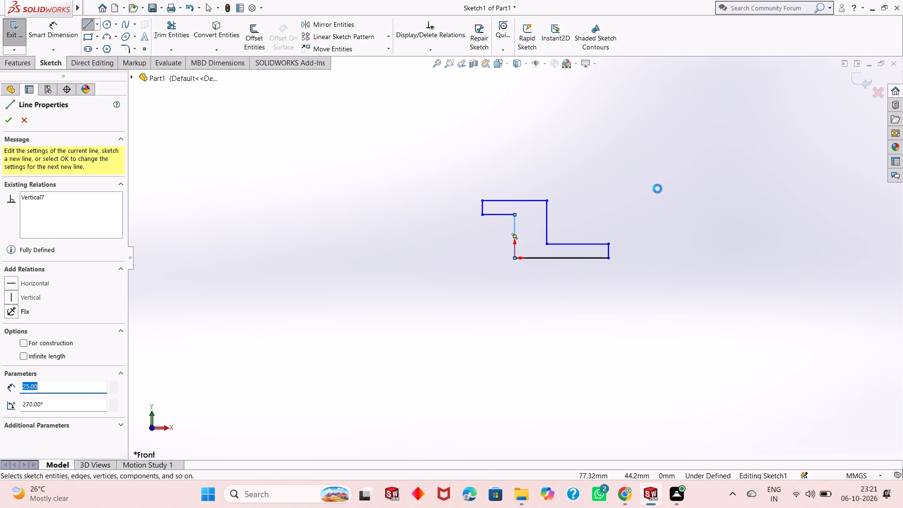
scroll(566, 211, down, 3)
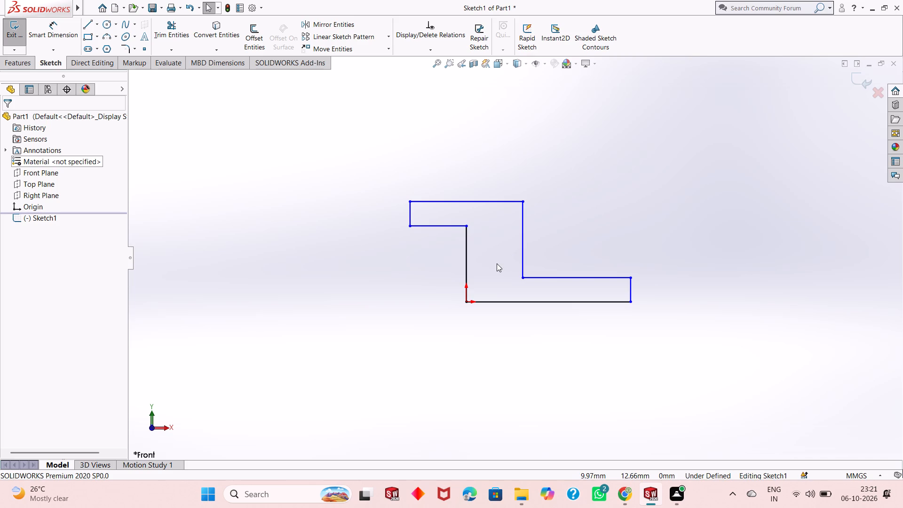
scroll(484, 247, up, 2)
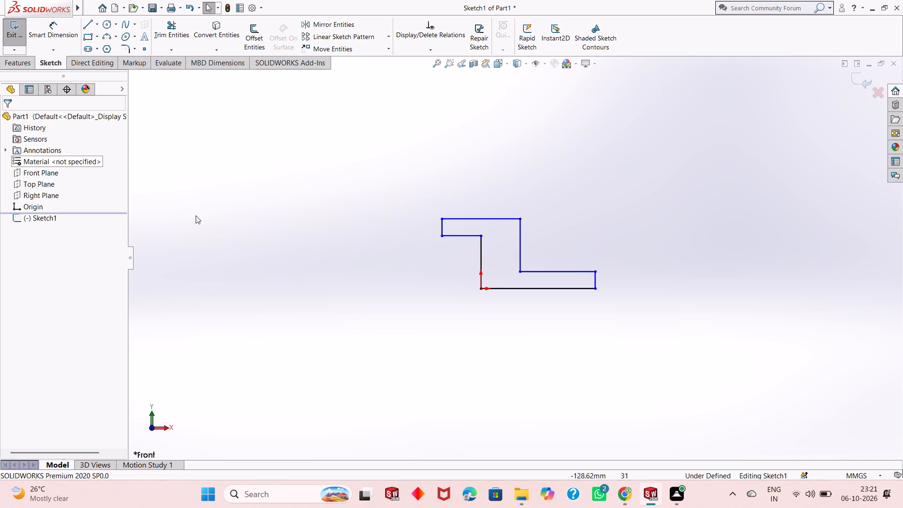
Add Smart Dimensions to the profile's bottom edge and the short vertical end of its lower flange.
click(63, 28)
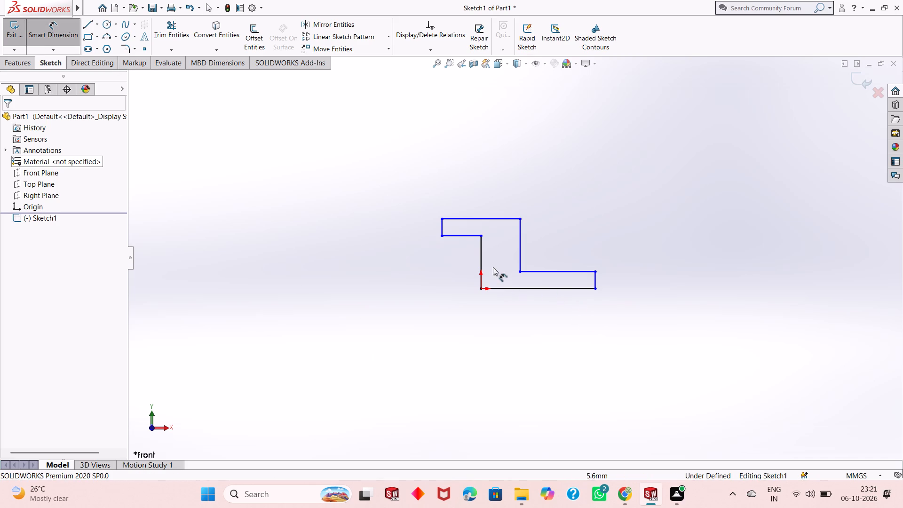
click(519, 290)
click(536, 350)
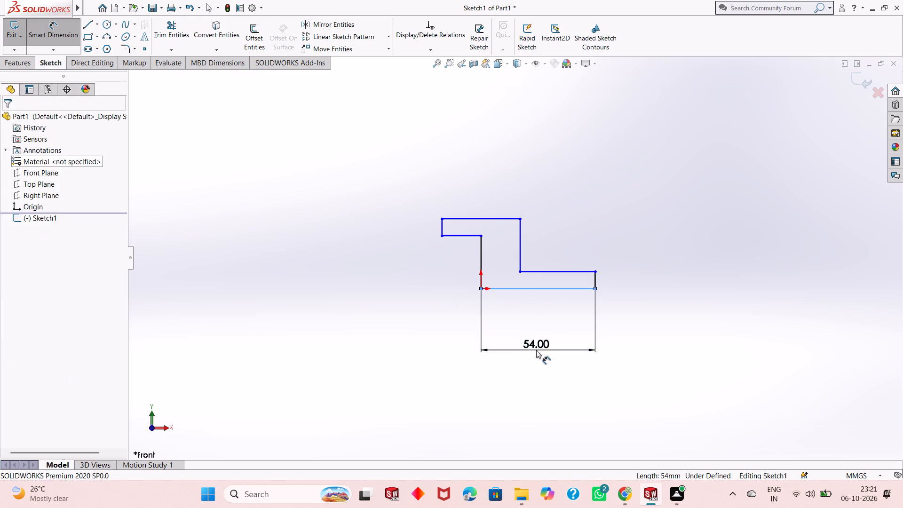
key(Return)
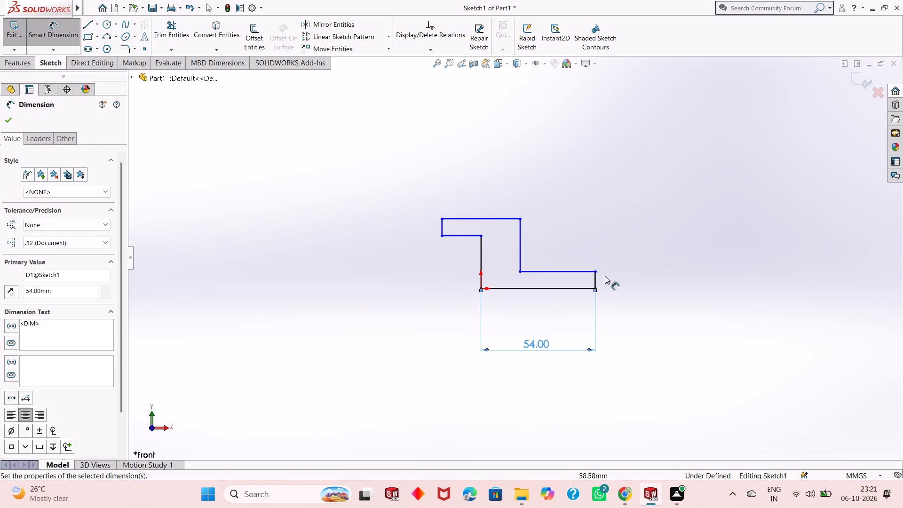
click(595, 282)
click(624, 278)
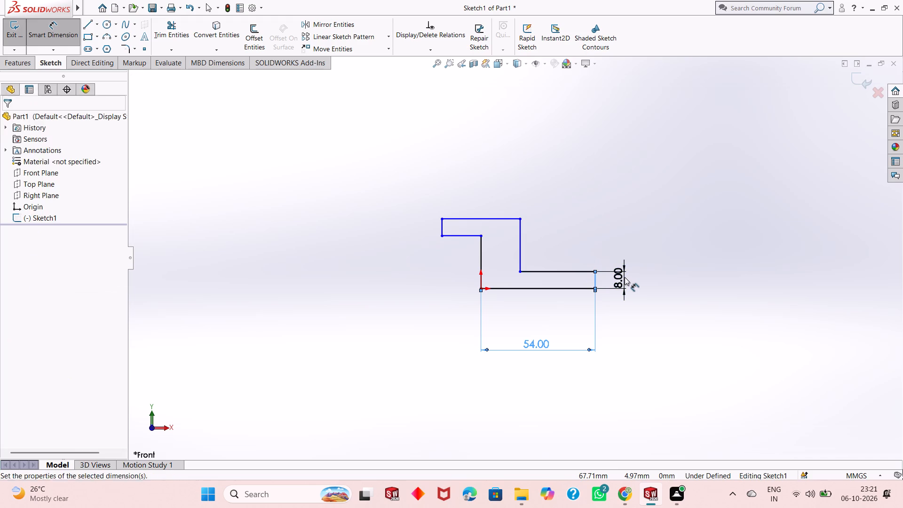
key(Return)
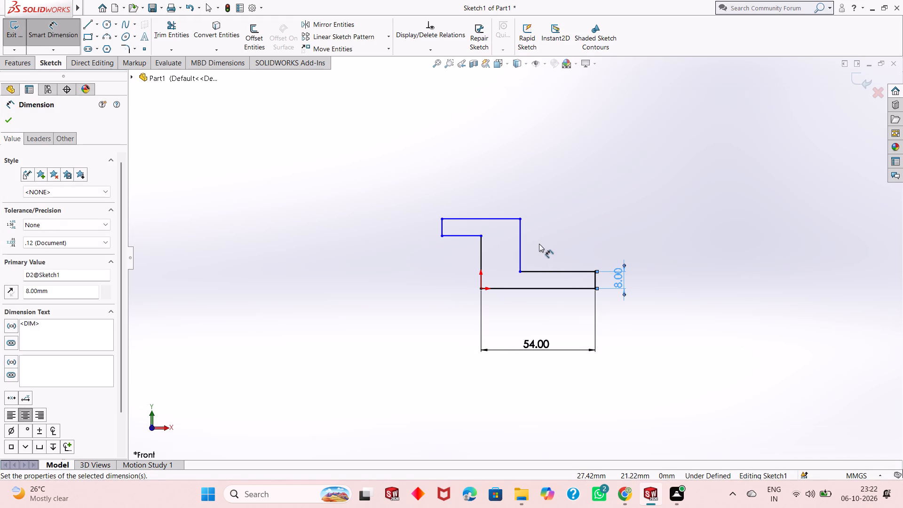
Add Smart Dimensions to the lower flange's top edge, the profile's top edge, the upper flange's short end, and the vertical edge joining the flanges.
click(572, 272)
click(652, 252)
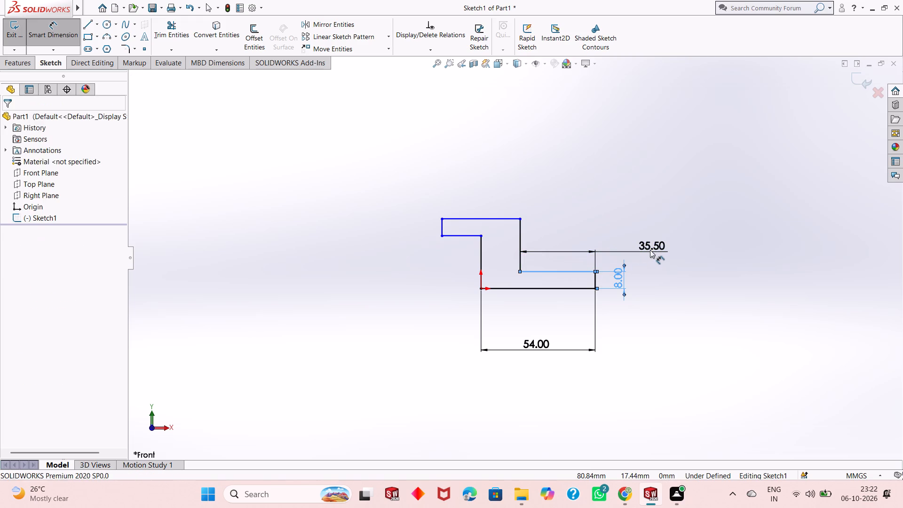
key(Return)
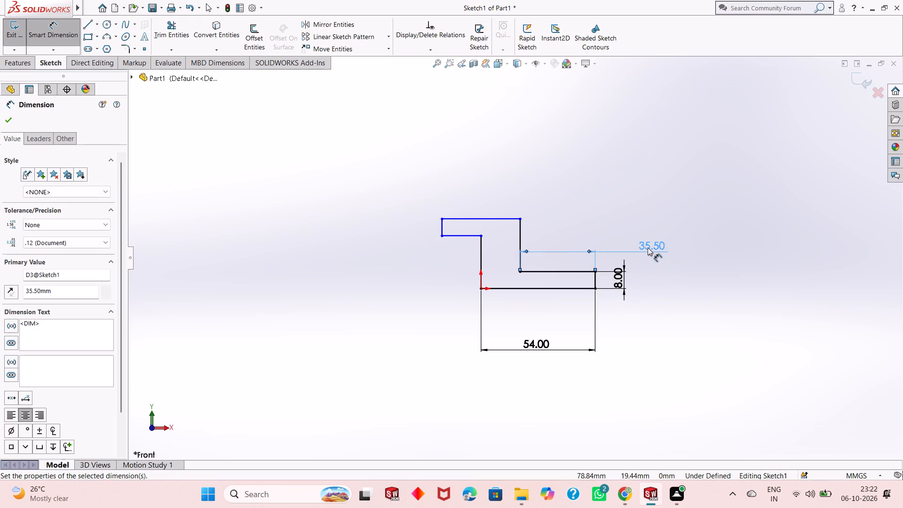
click(469, 217)
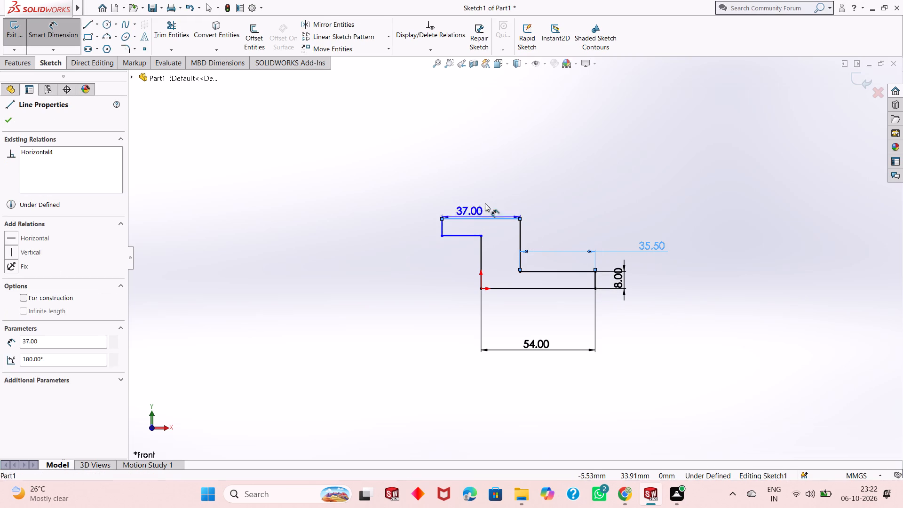
click(502, 186)
key(Return)
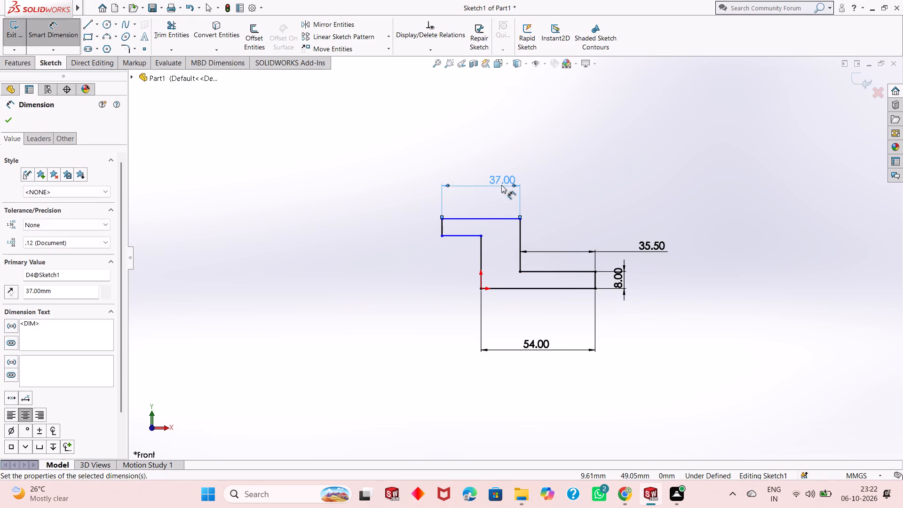
click(444, 227)
click(404, 232)
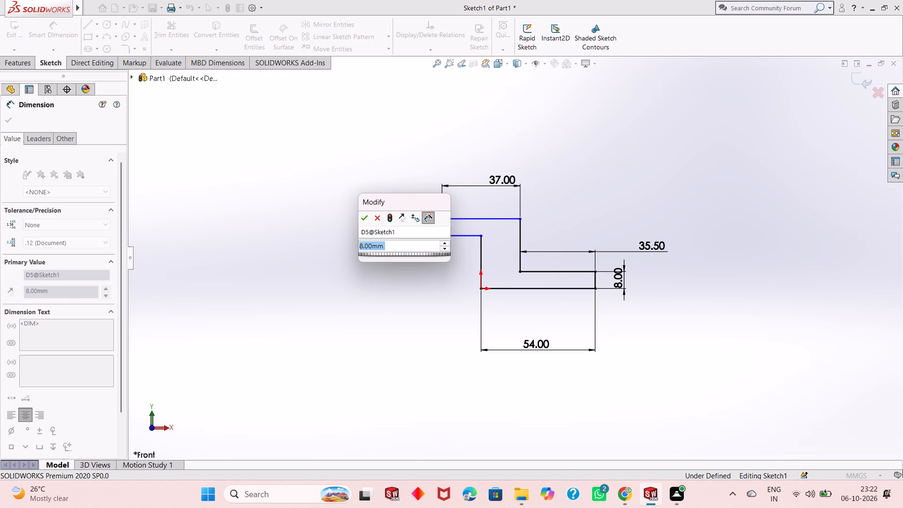
key(Return)
click(518, 226)
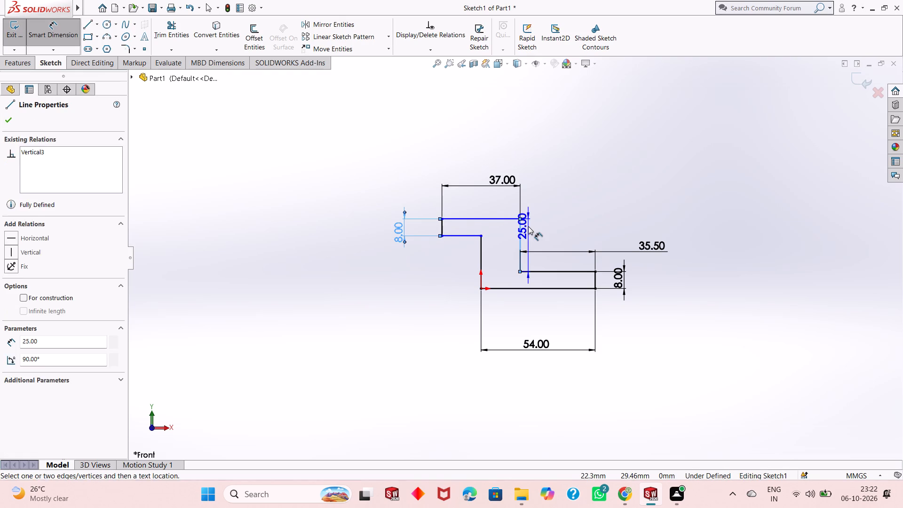
click(528, 226)
key(Return)
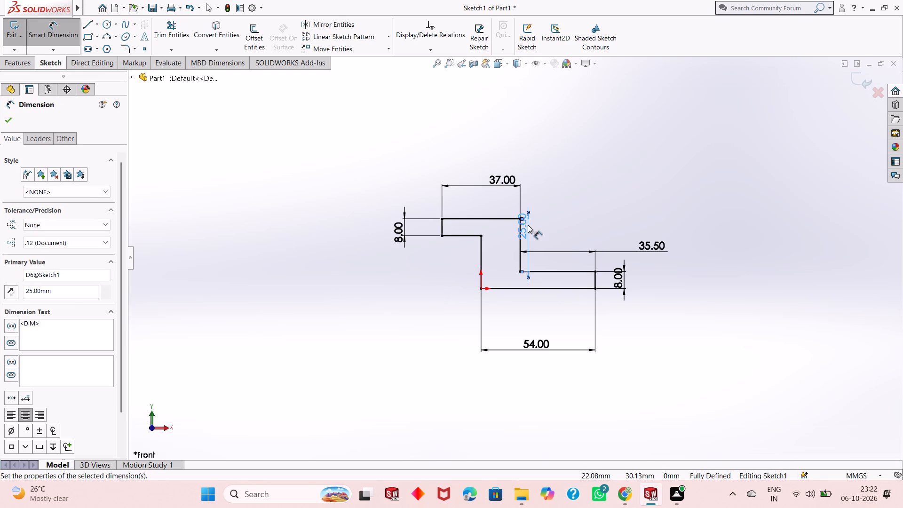
right_click(370, 287)
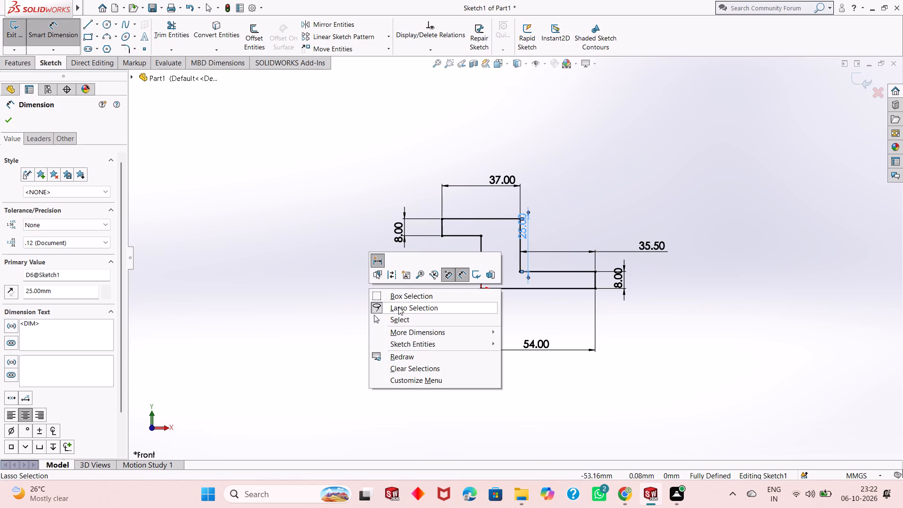
click(404, 318)
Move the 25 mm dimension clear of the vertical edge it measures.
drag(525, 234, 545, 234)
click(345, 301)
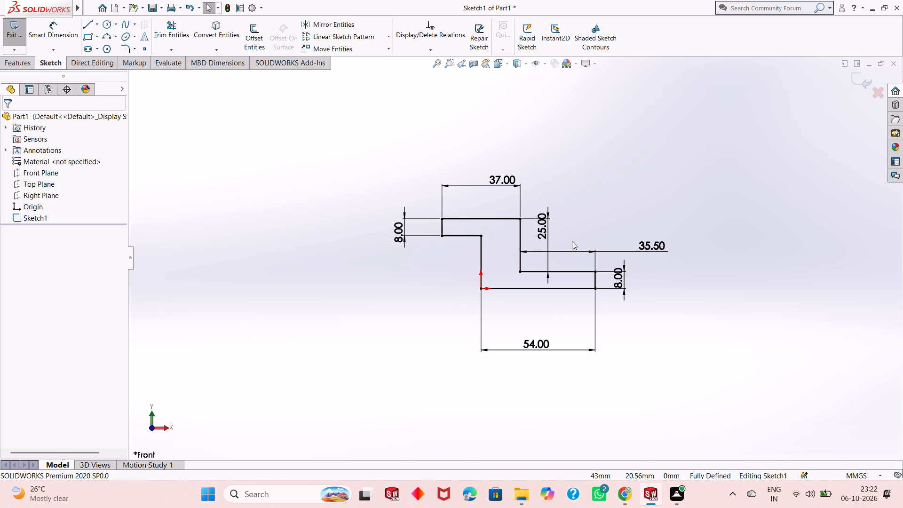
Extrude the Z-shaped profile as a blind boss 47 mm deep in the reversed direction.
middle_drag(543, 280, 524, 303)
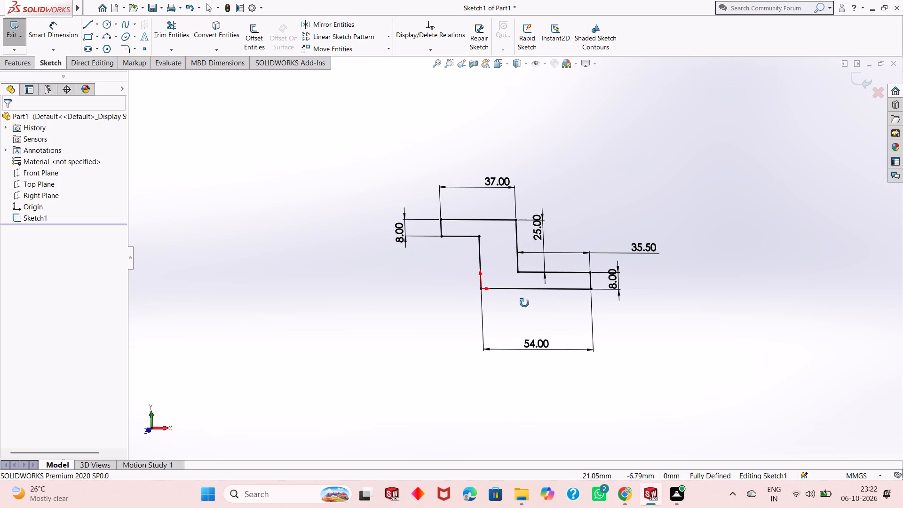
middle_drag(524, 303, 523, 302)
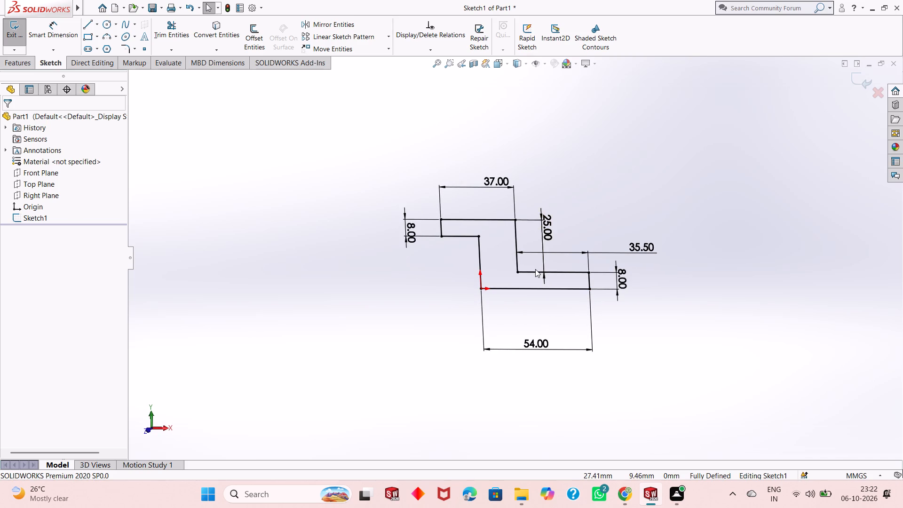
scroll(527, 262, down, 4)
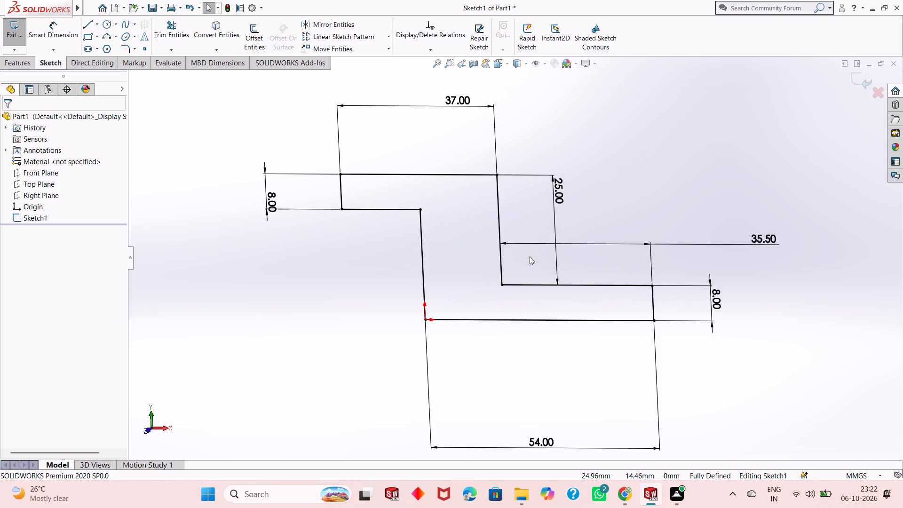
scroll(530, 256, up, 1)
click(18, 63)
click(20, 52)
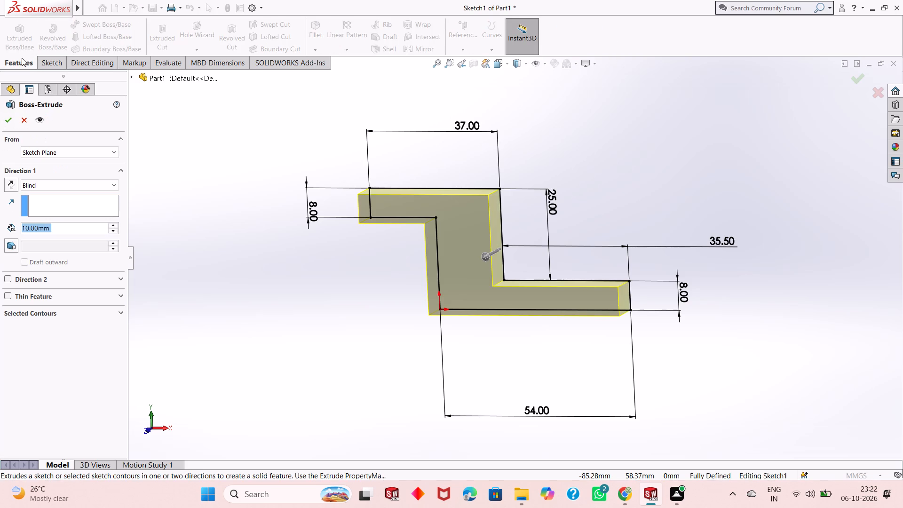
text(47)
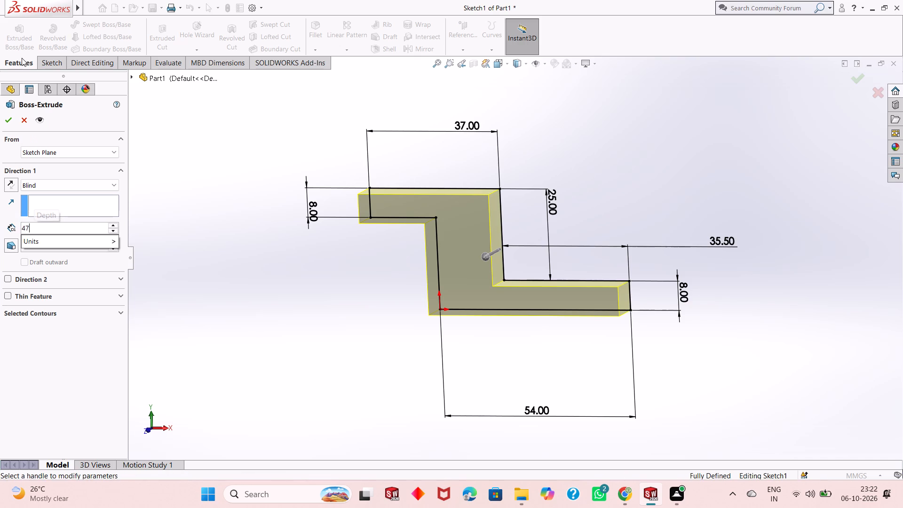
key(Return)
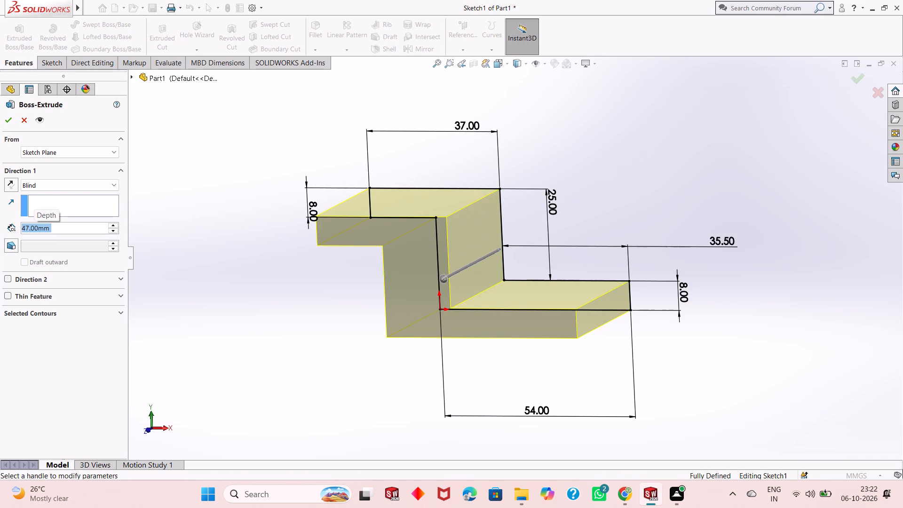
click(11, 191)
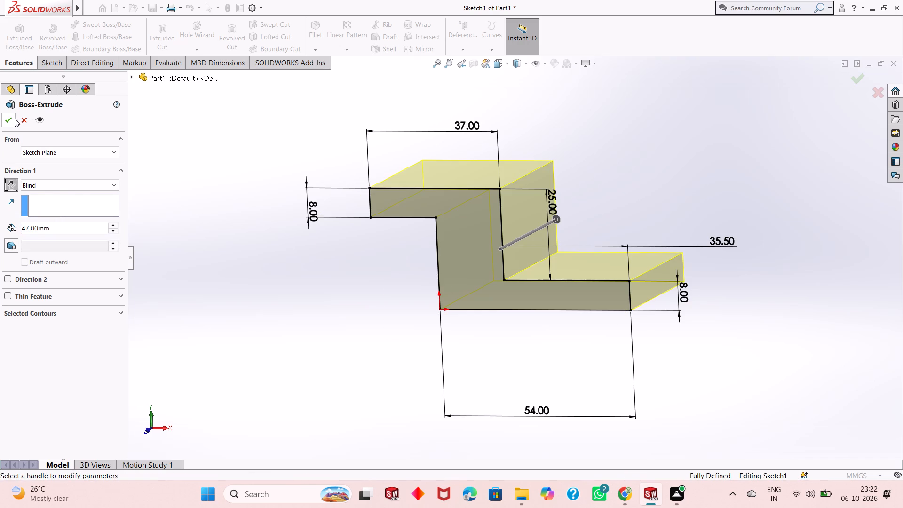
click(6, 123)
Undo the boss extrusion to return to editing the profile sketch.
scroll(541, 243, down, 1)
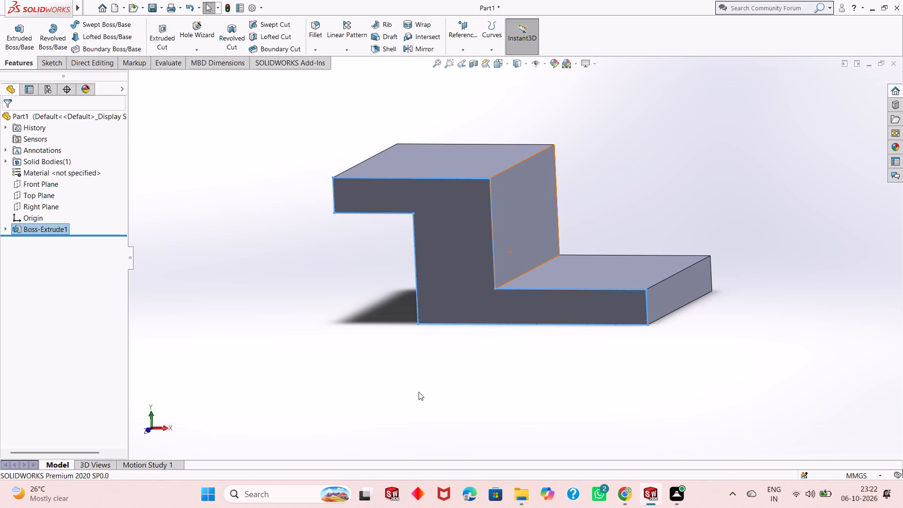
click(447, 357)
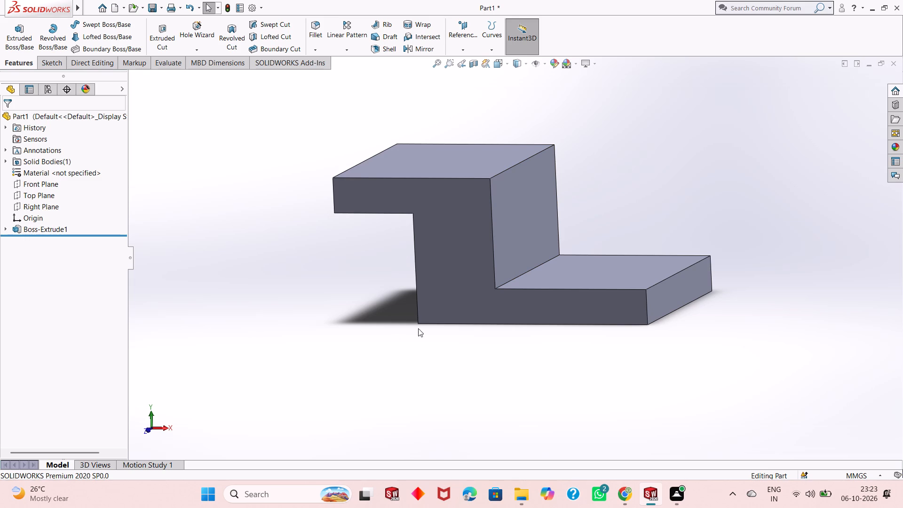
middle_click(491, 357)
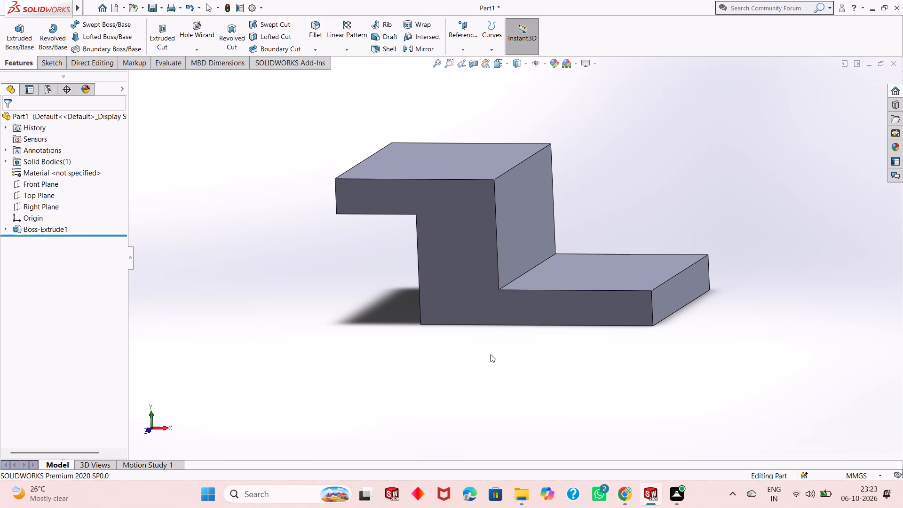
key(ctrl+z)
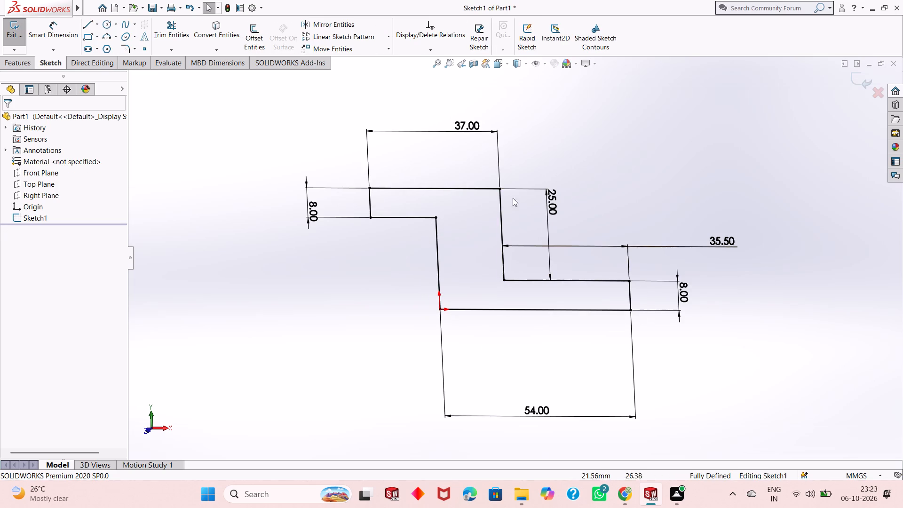
Delete the 25 mm vertical line and the 35.5 mm horizontal line at the profile's inner corner, including their dimensions.
key(ctrl+8)
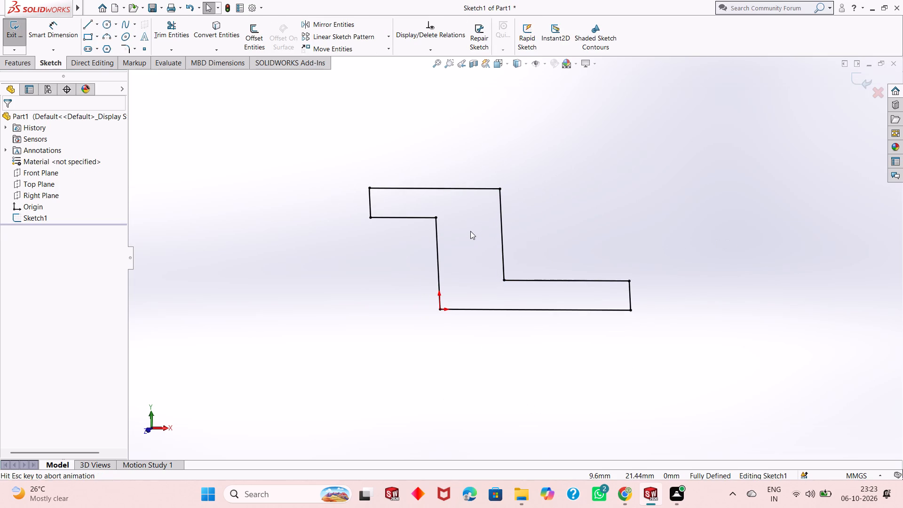
scroll(531, 205, down, 2)
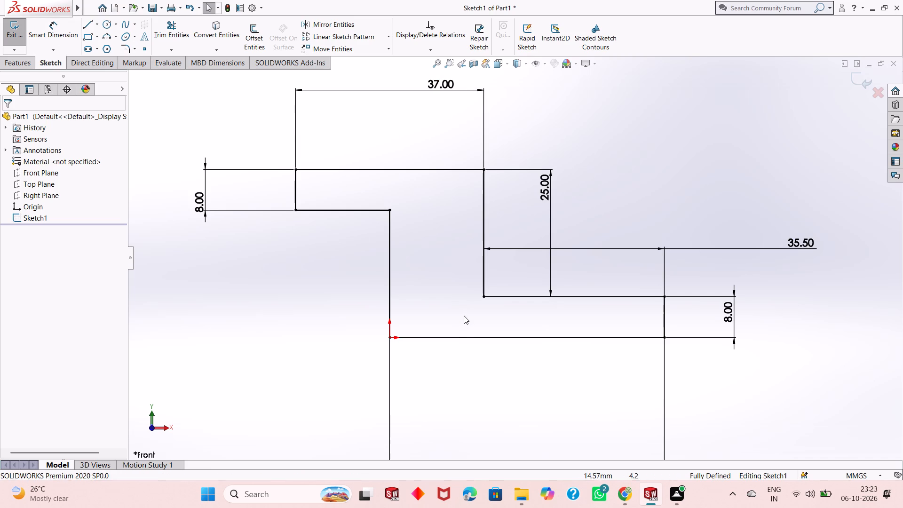
click(481, 270)
ctrl+click(504, 296)
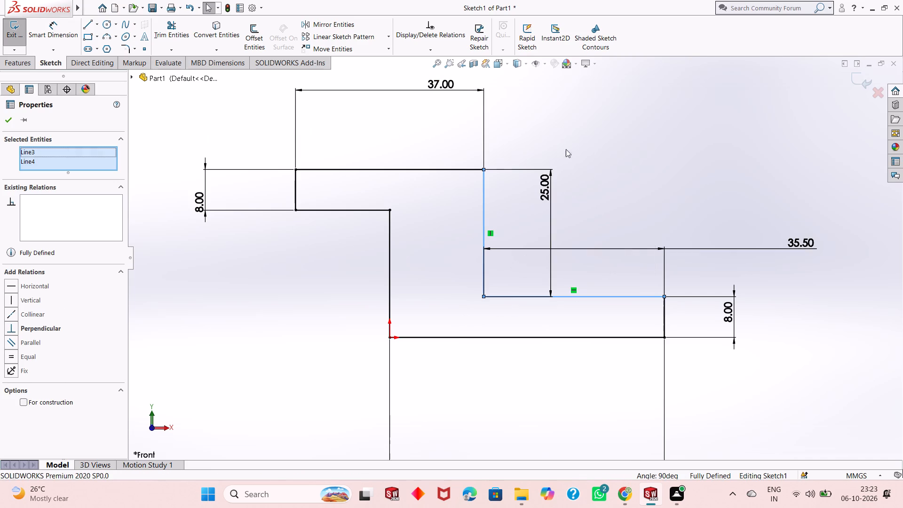
right_click(661, 160)
click(727, 271)
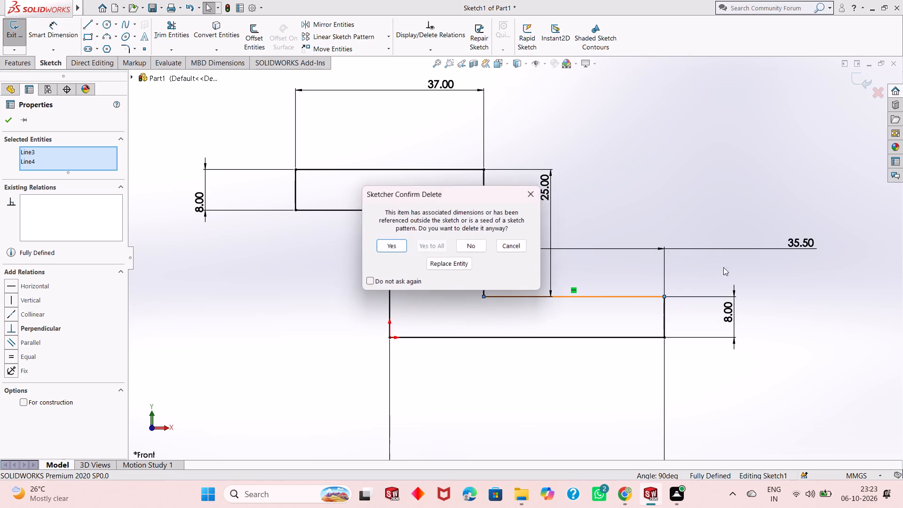
click(386, 249)
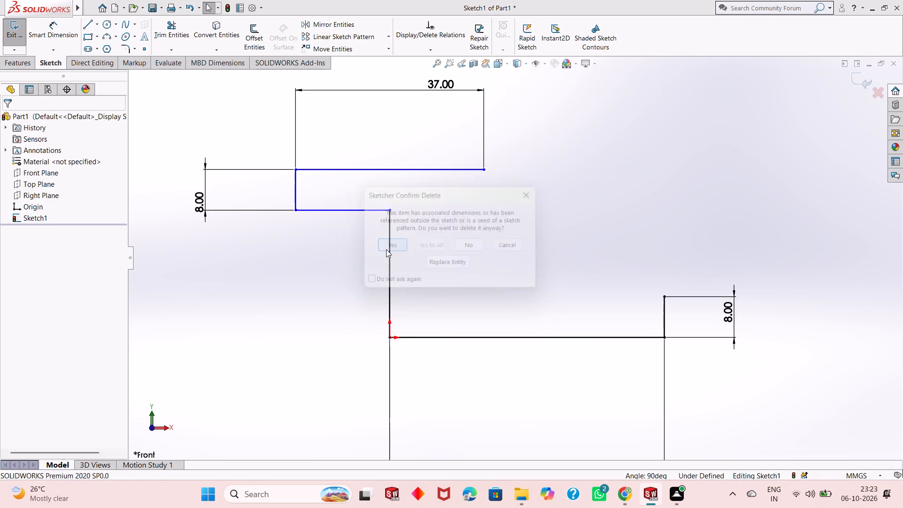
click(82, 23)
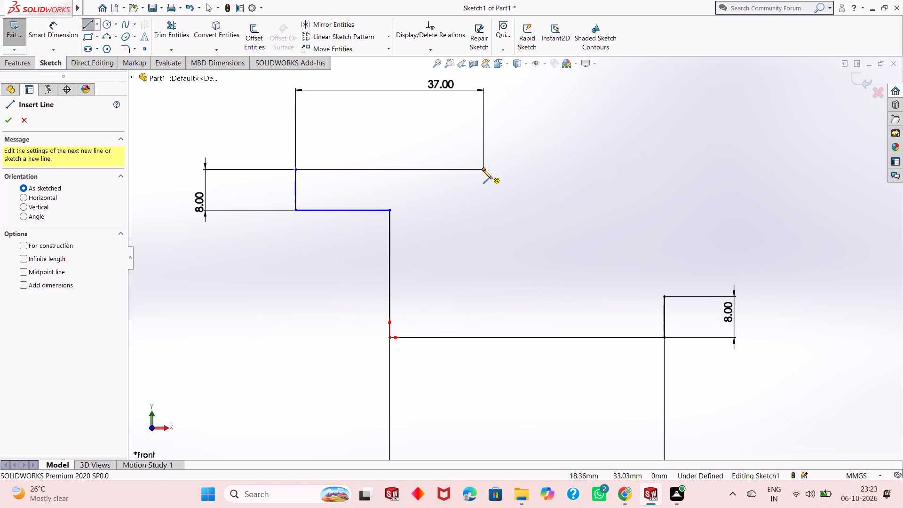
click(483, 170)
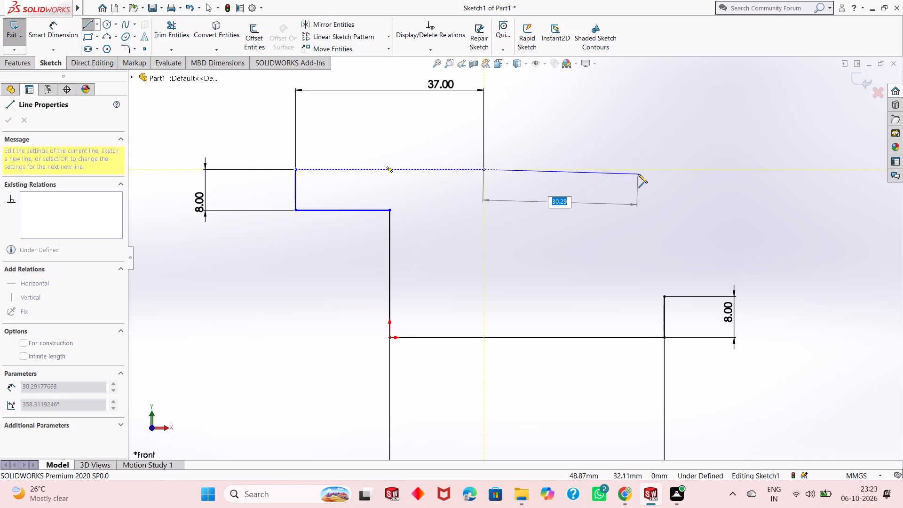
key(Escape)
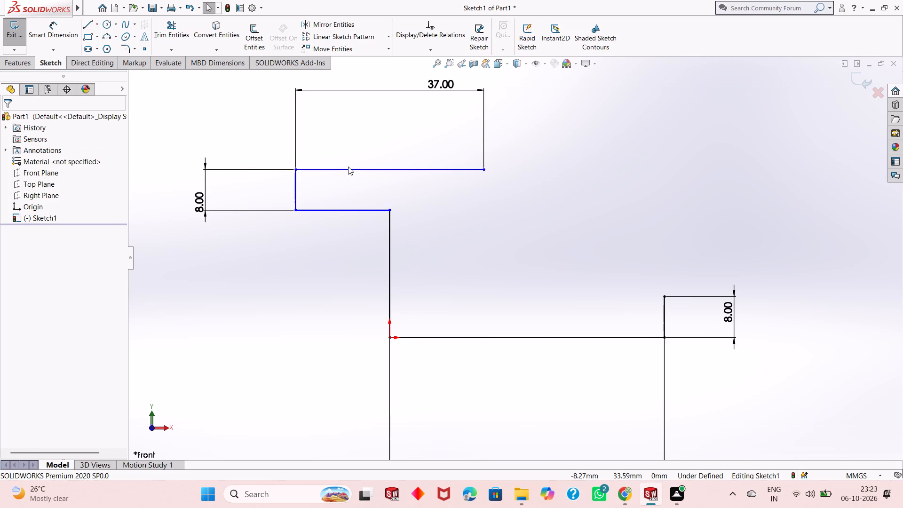
Delete the 37 mm top line of the profile together with its dimension.
click(350, 170)
right_click(542, 138)
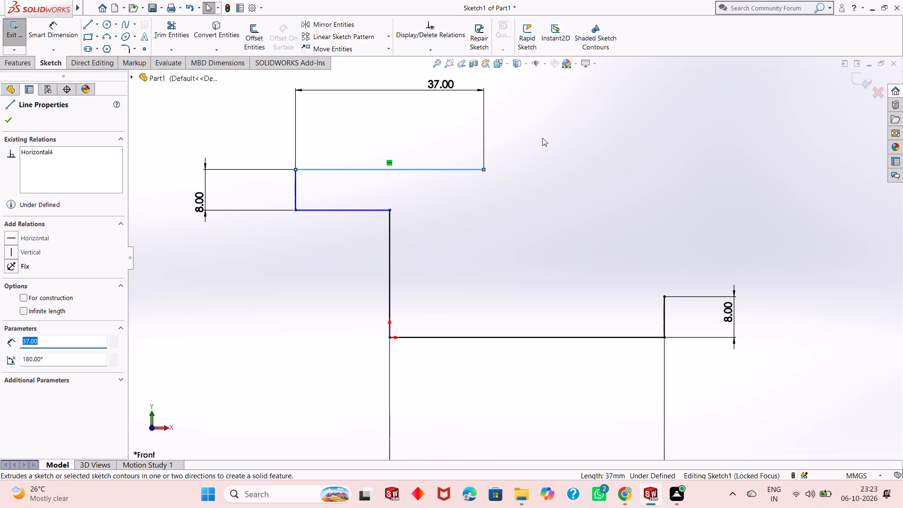
click(559, 267)
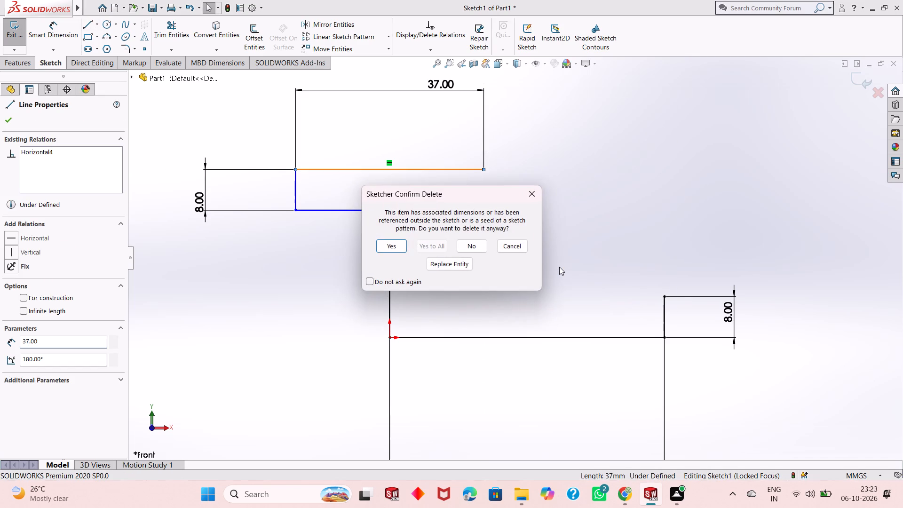
click(395, 252)
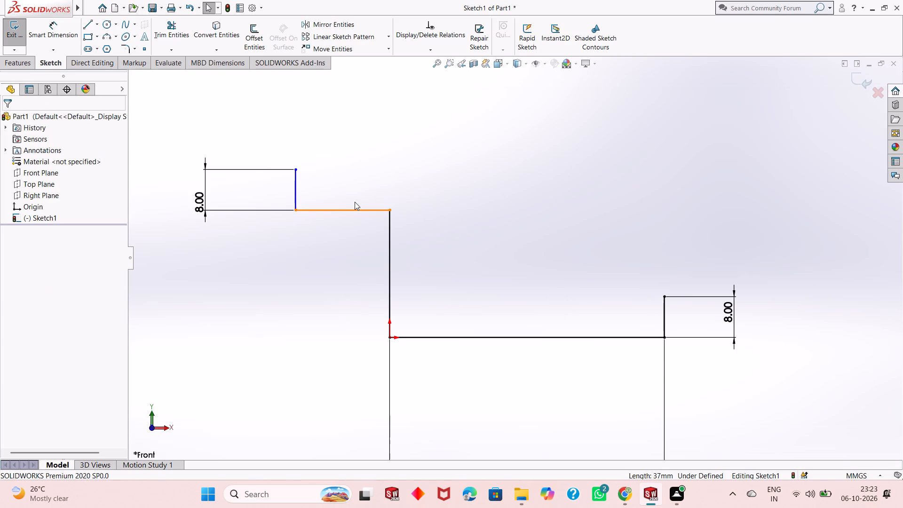
Close the profile with a 25 mm vertical line up from the lower flange's end and a 72.5 mm horizontal line to the upper flange's end.
click(88, 22)
click(666, 294)
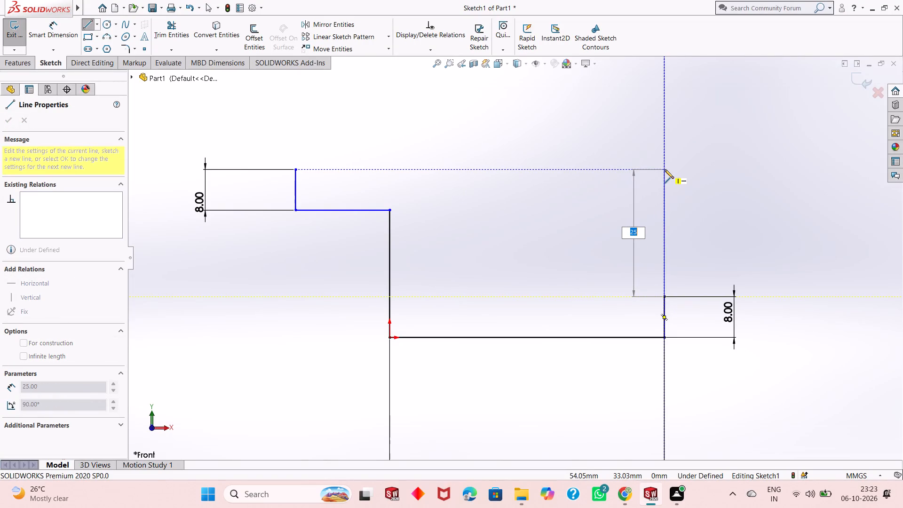
click(665, 169)
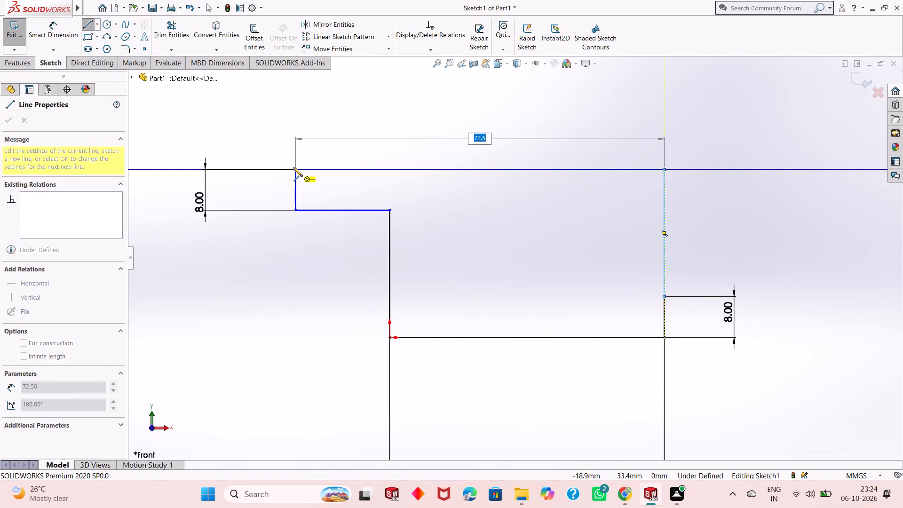
click(293, 167)
right_click(268, 120)
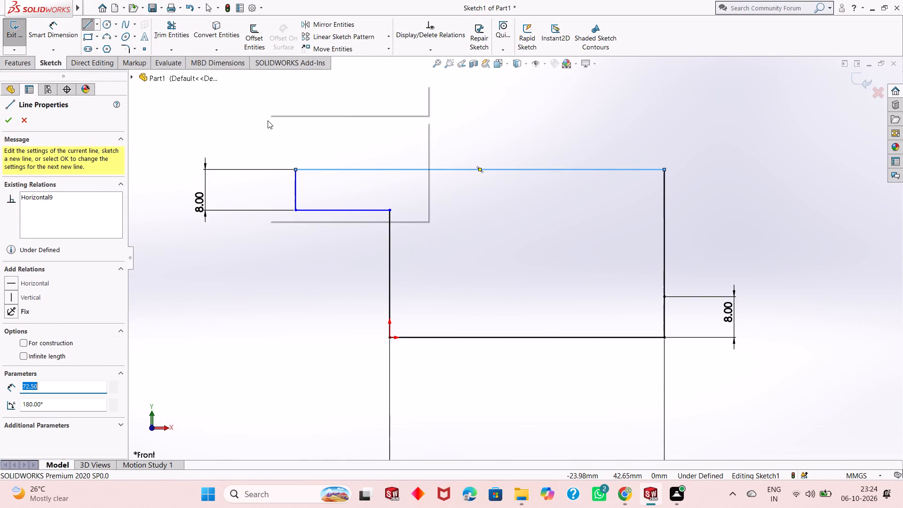
Dimension the new vertical line above the lower flange at 25 mm and the profile's top line at 72.5 mm.
click(282, 126)
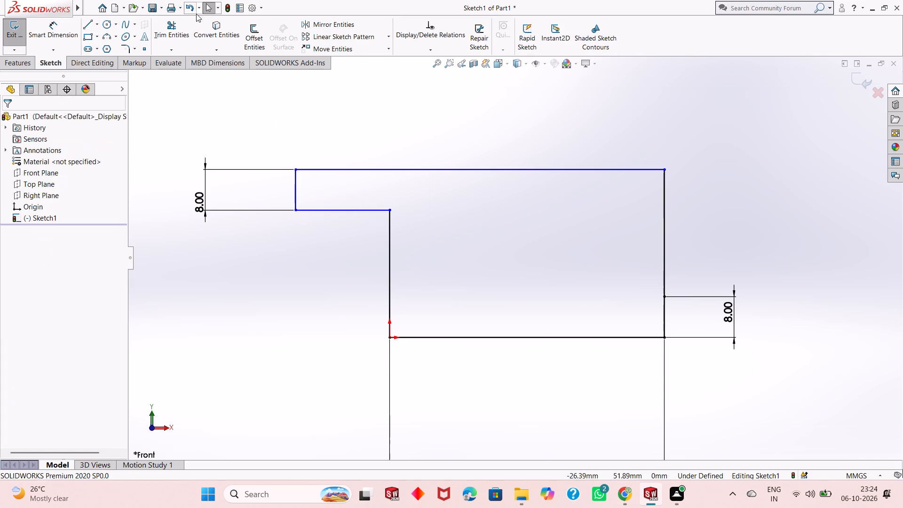
click(49, 32)
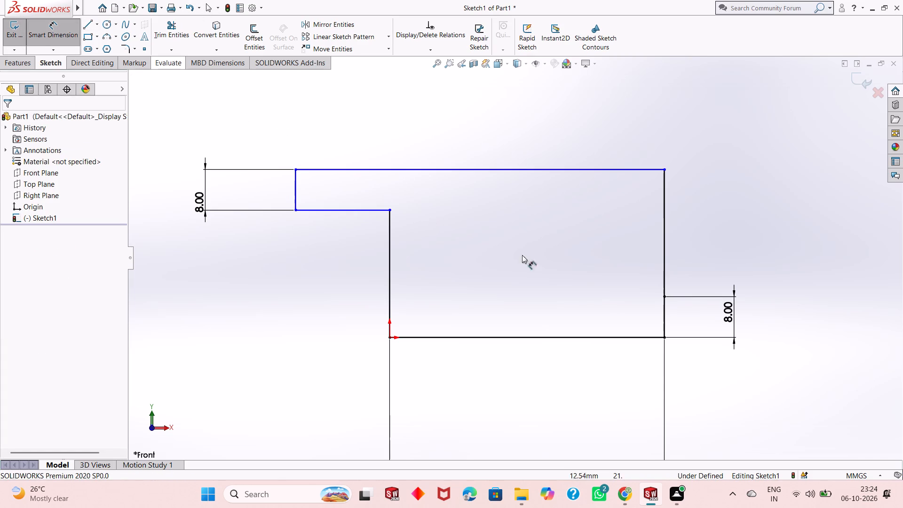
click(666, 247)
click(686, 261)
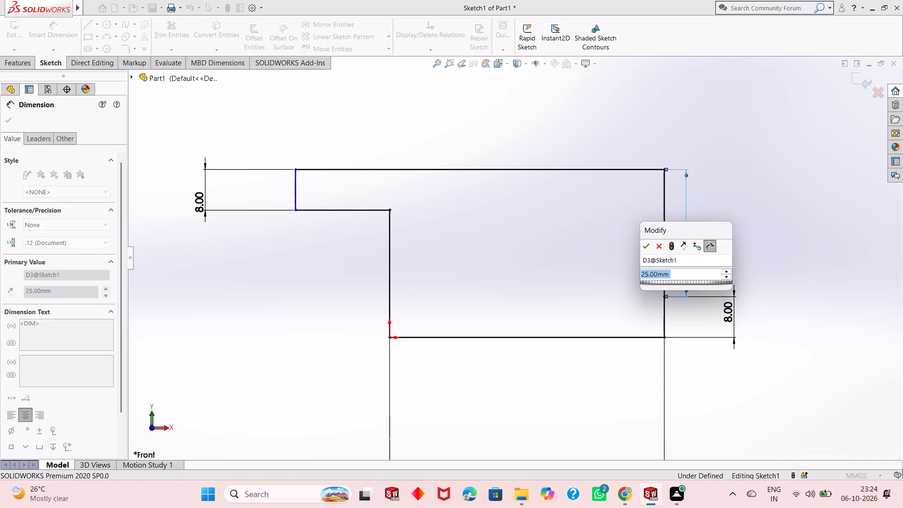
key(Return)
click(370, 168)
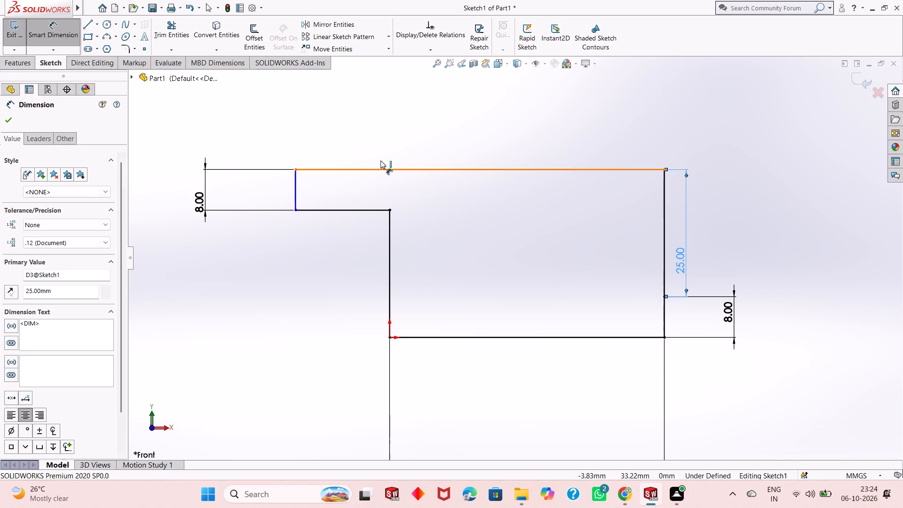
click(401, 148)
key(Return)
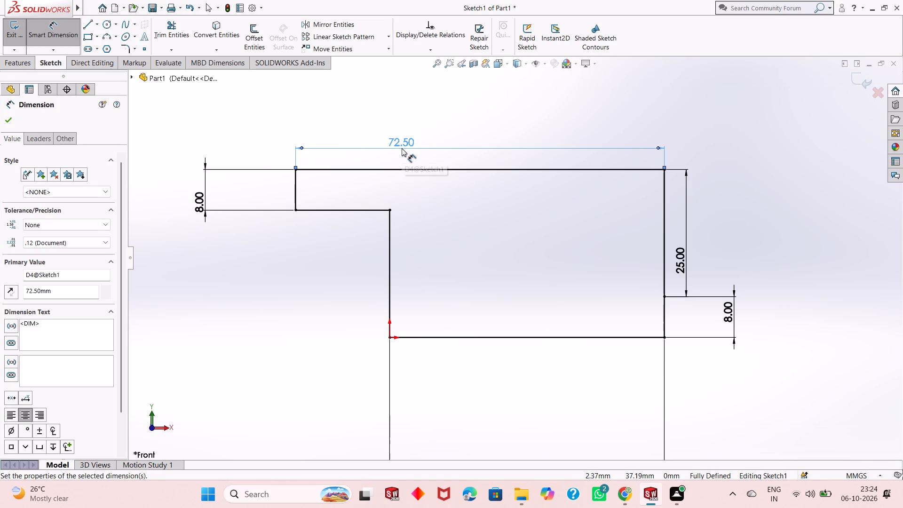
right_click(185, 246)
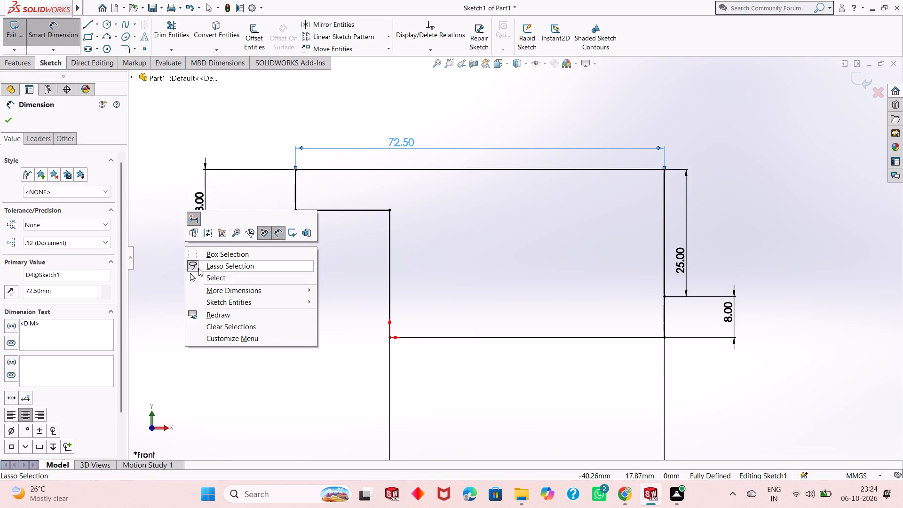
click(200, 275)
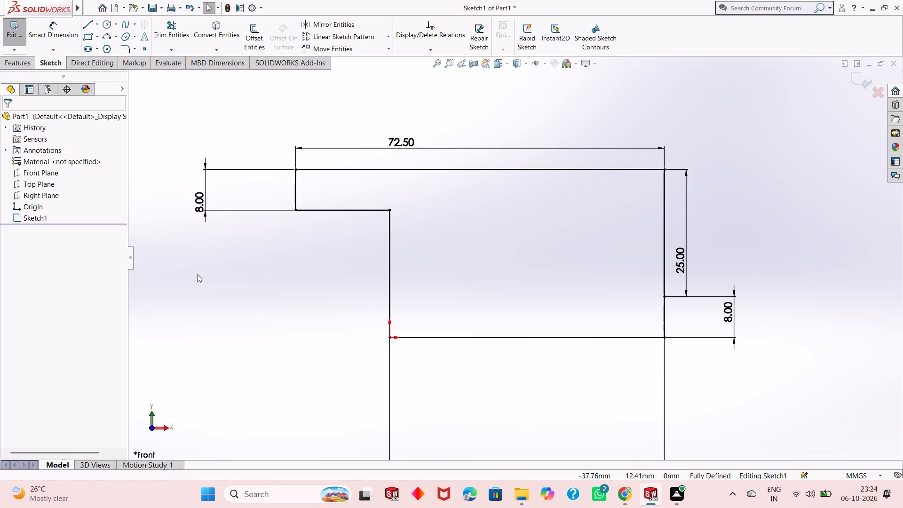
Extrude the closed profile as a blind boss 47 mm deep in the reversed direction.
click(29, 63)
click(20, 41)
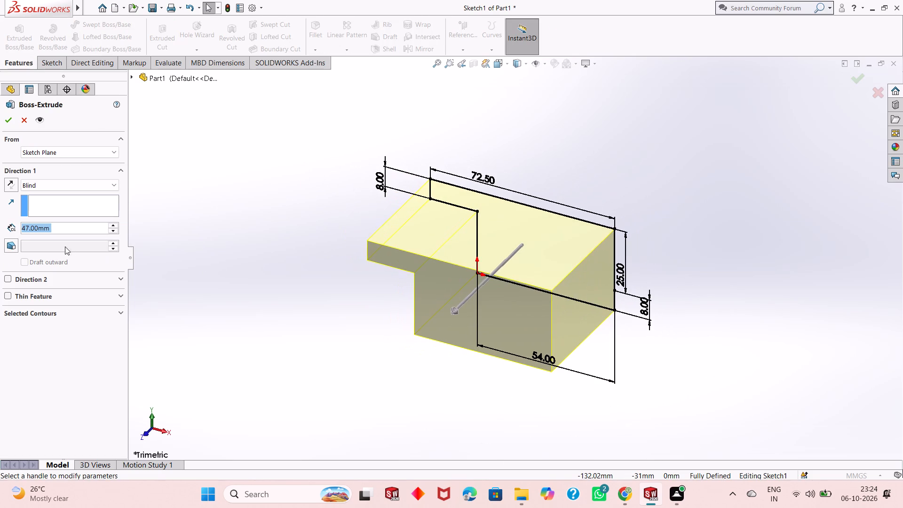
click(12, 188)
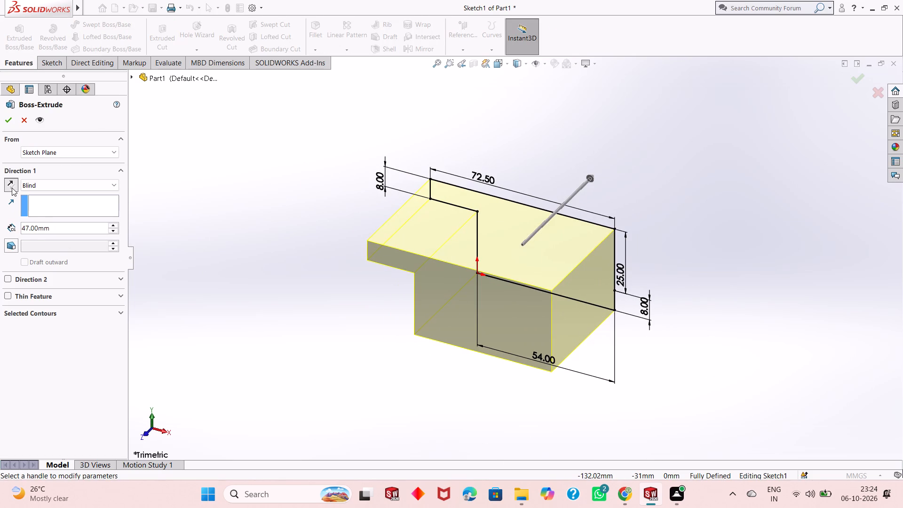
click(2, 122)
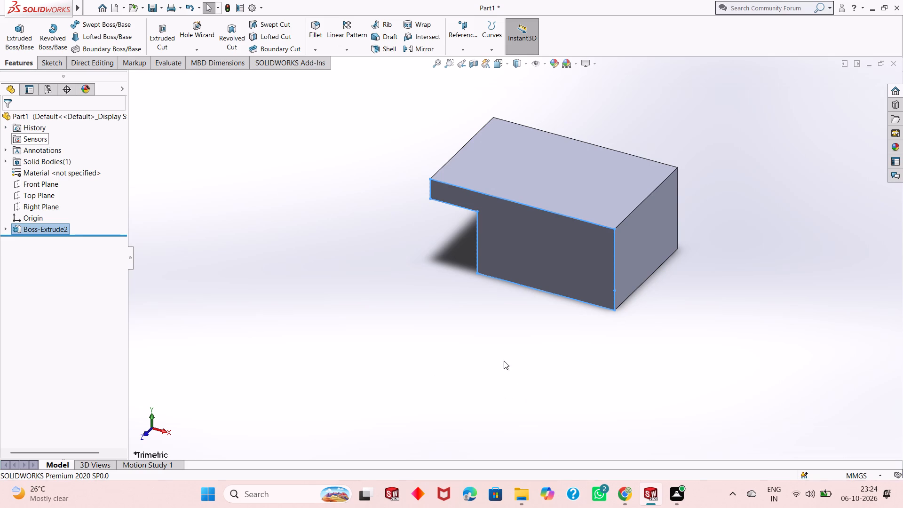
click(499, 355)
Examine the extruded stepped block from several angles.
middle_drag(498, 356, 498, 317)
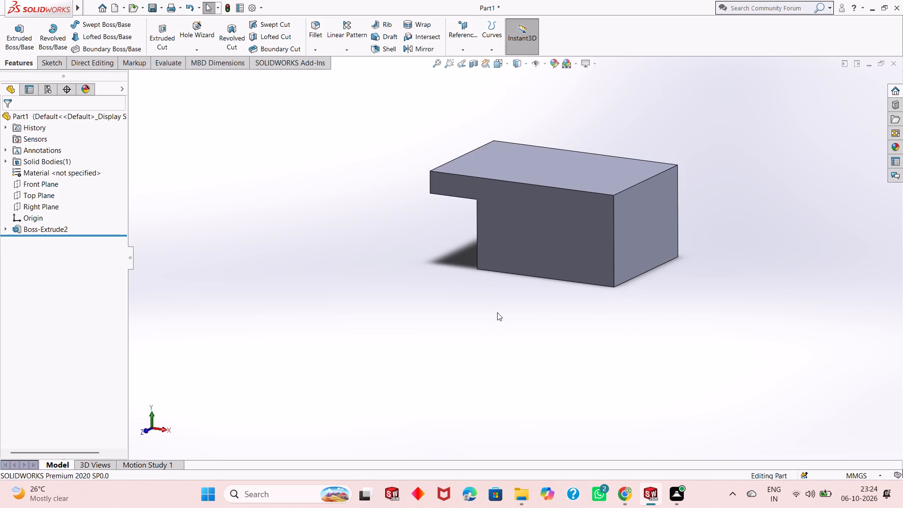
scroll(583, 181, down, 1)
middle_drag(583, 196, 583, 197)
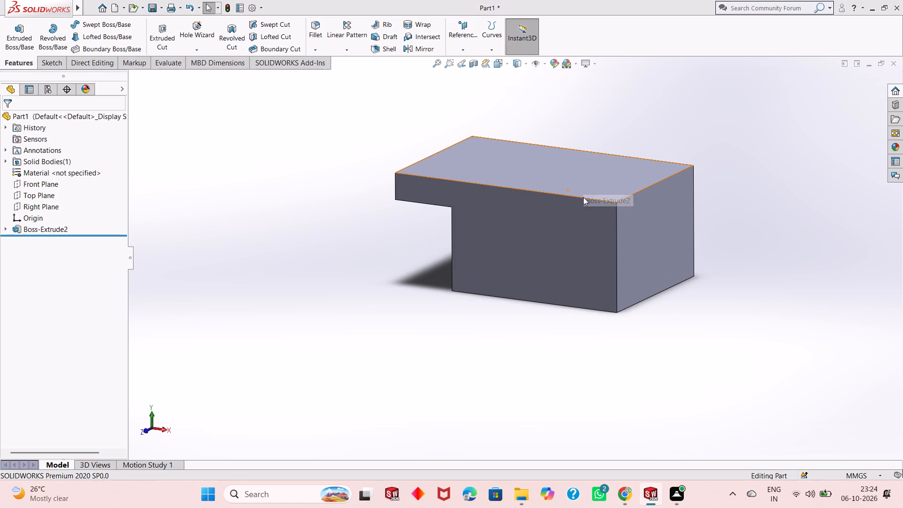
middle_drag(583, 197, 563, 225)
middle_drag(605, 175, 576, 210)
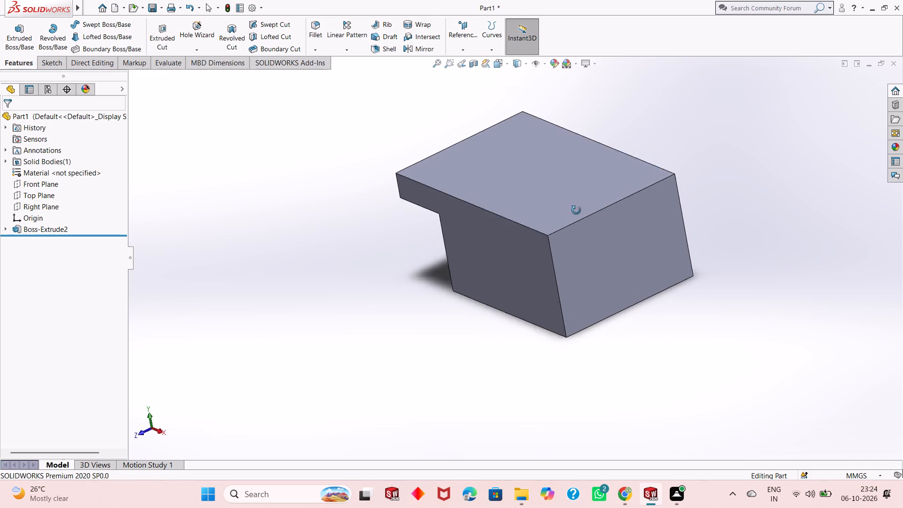
middle_drag(576, 210, 600, 217)
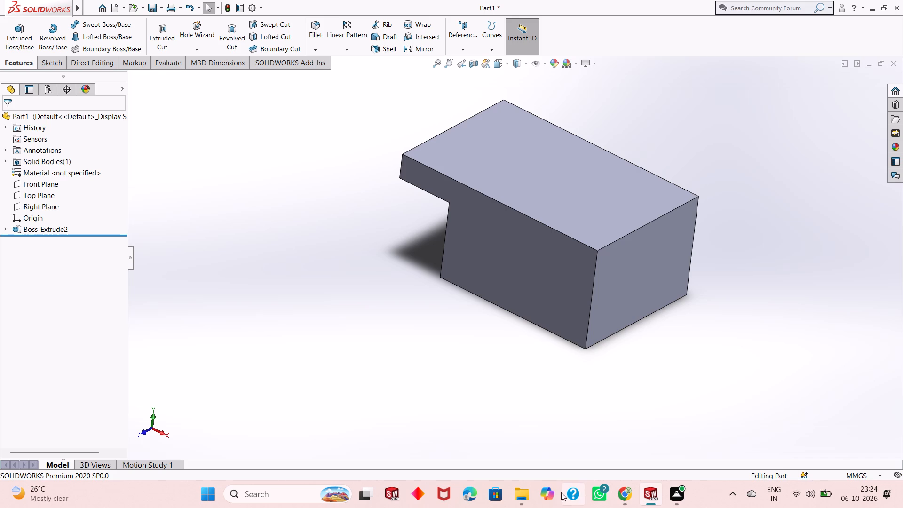
middle_drag(535, 507, 537, 479)
middle_drag(537, 479, 519, 480)
middle_drag(533, 481, 560, 477)
middle_drag(473, 505, 519, 500)
right_click(417, 373)
scroll(673, 296, down, 1)
middle_drag(673, 297, 685, 248)
scroll(614, 238, down, 3)
scroll(615, 270, up, 6)
scroll(448, 230, down, 1)
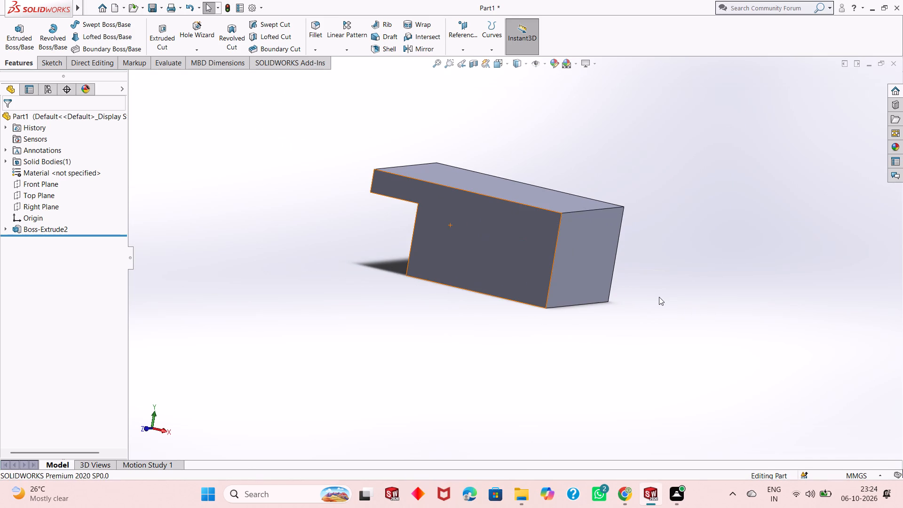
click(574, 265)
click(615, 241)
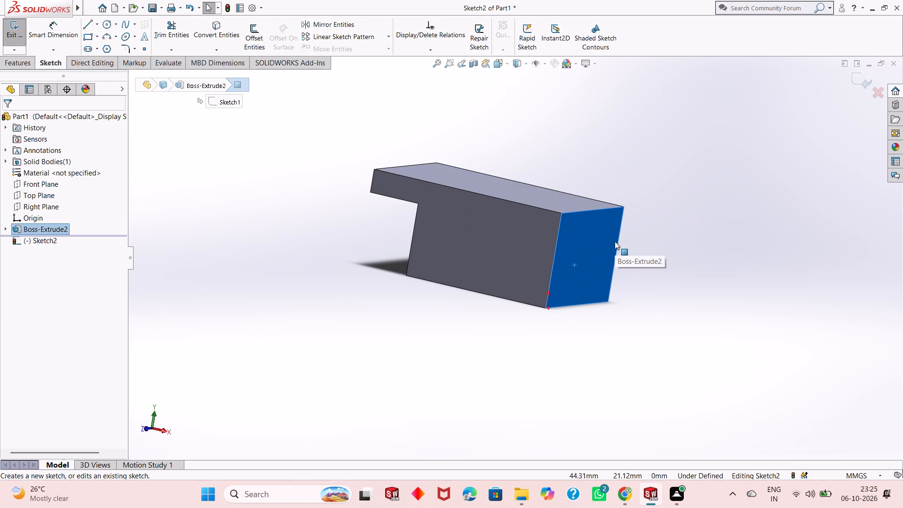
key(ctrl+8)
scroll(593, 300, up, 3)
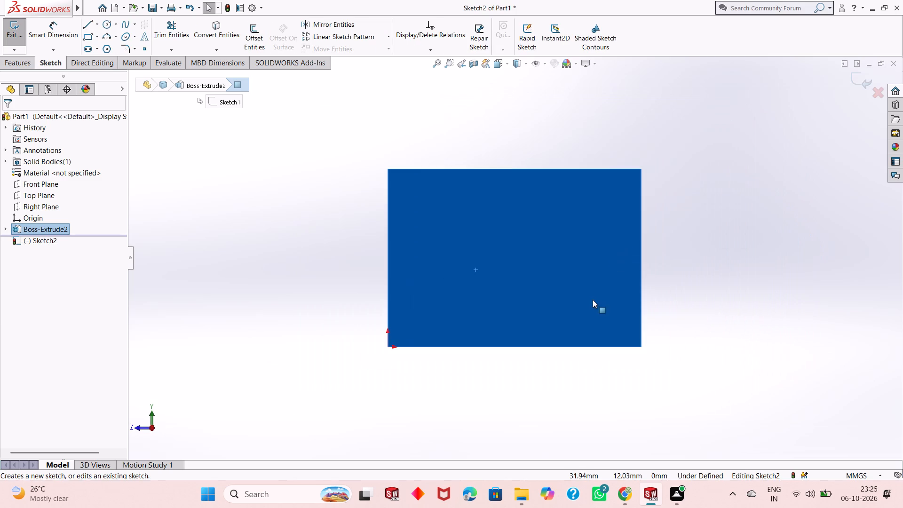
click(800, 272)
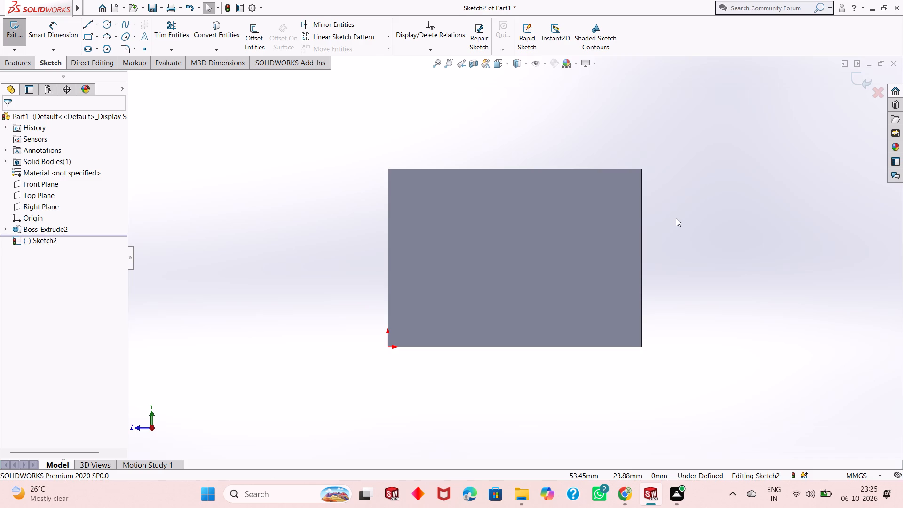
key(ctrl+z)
On the block's top face, sketch lines from the front-right corner: 7.5 mm along the end edge, 29 mm inward, 7.5 mm back to the front edge.
middle_drag(516, 299, 547, 368)
click(530, 240)
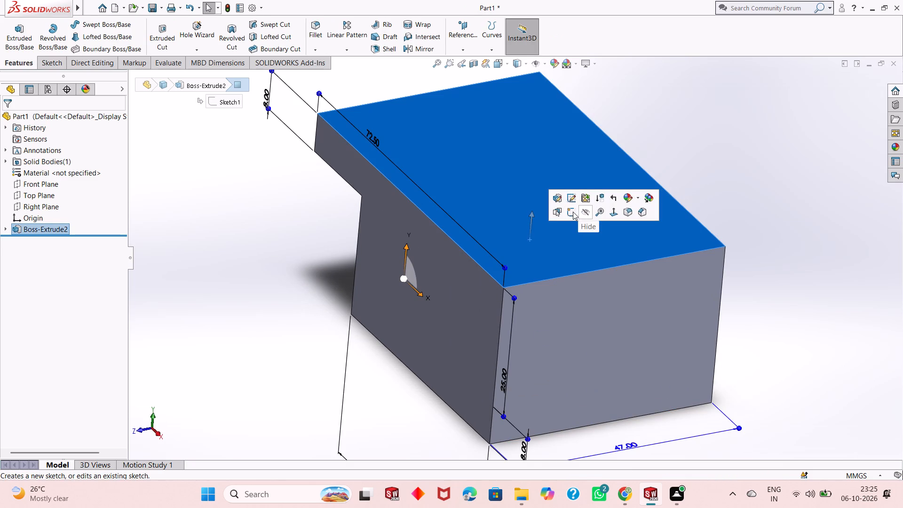
click(573, 212)
key(ctrl+8)
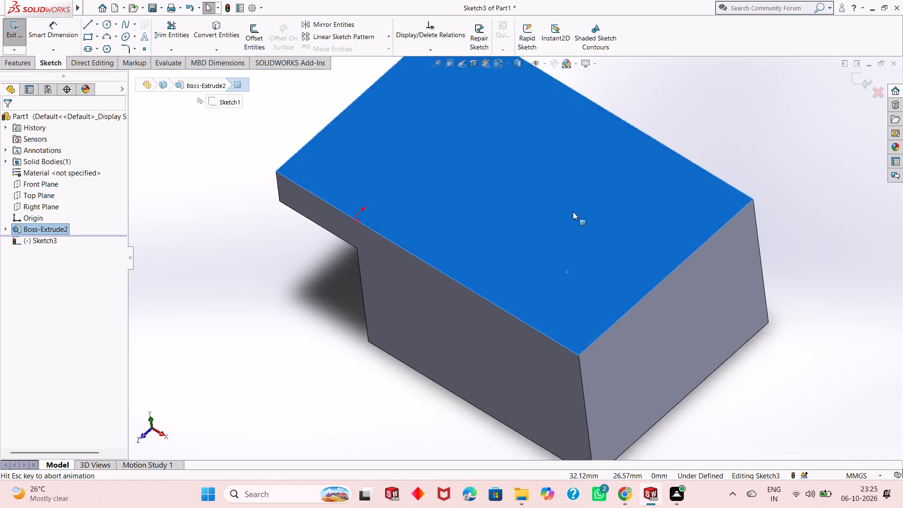
click(762, 331)
scroll(612, 359, up, 2)
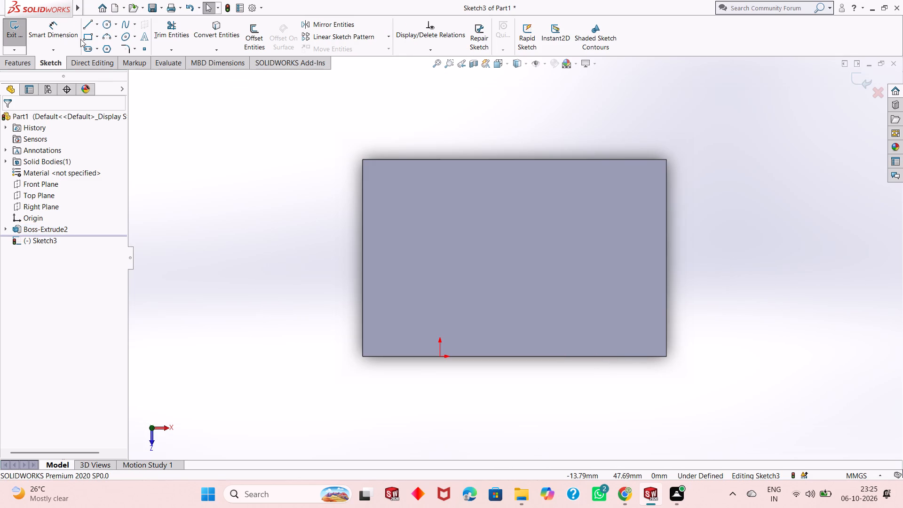
click(87, 21)
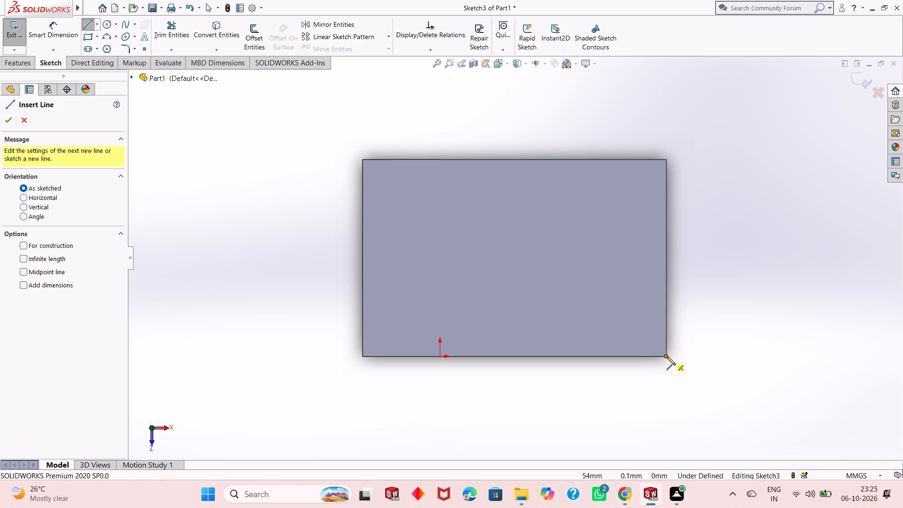
click(666, 356)
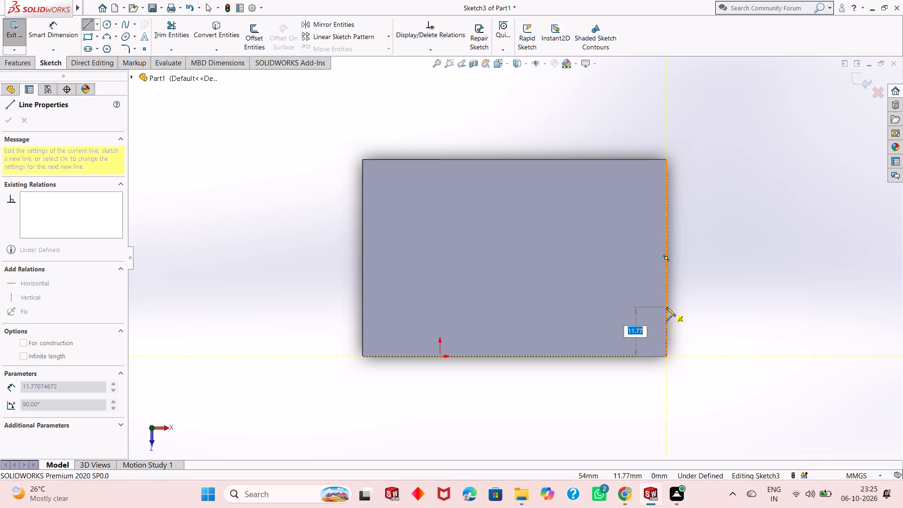
text(7.5)
key(Return)
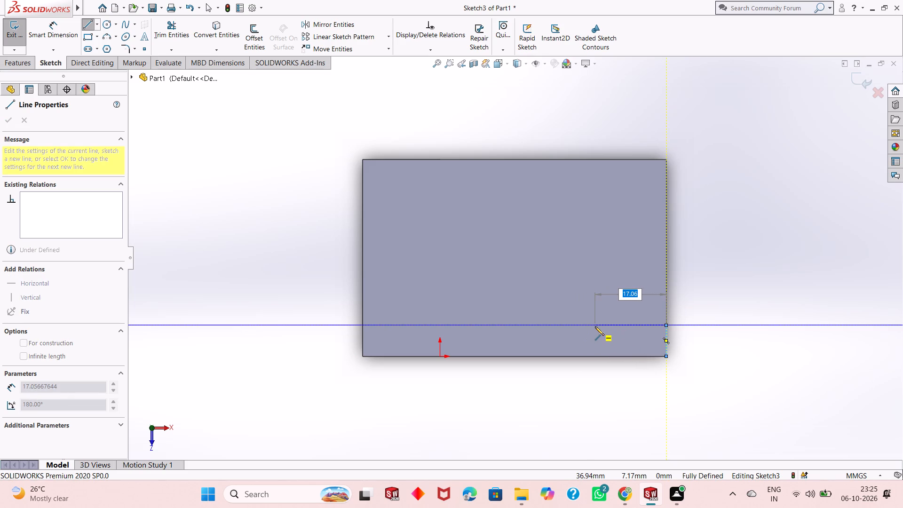
text(29)
key(Return)
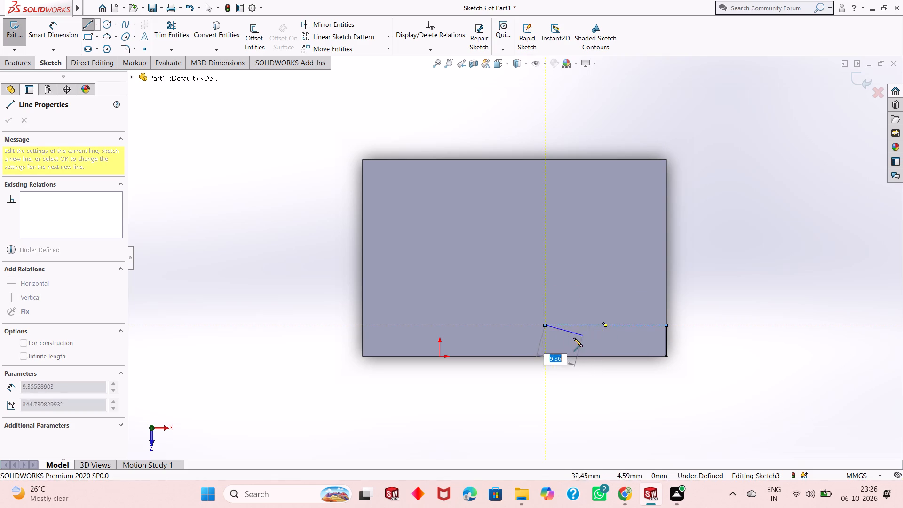
click(546, 357)
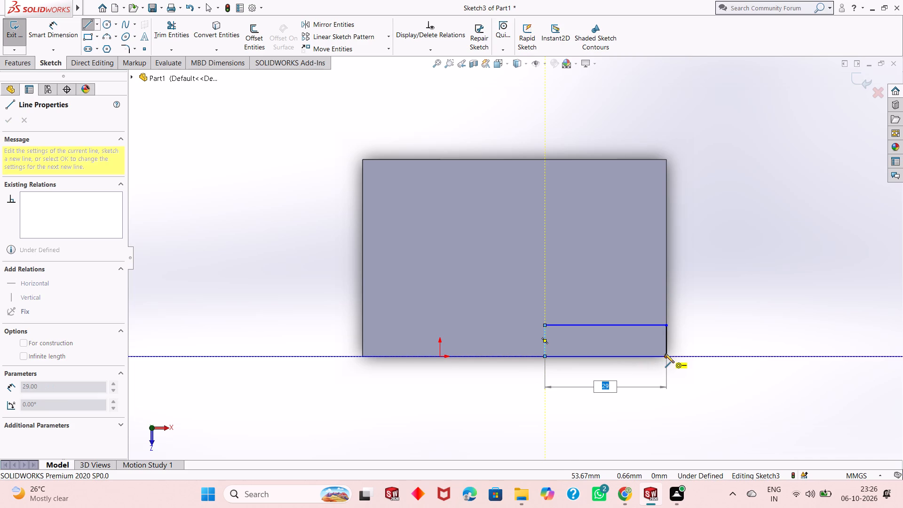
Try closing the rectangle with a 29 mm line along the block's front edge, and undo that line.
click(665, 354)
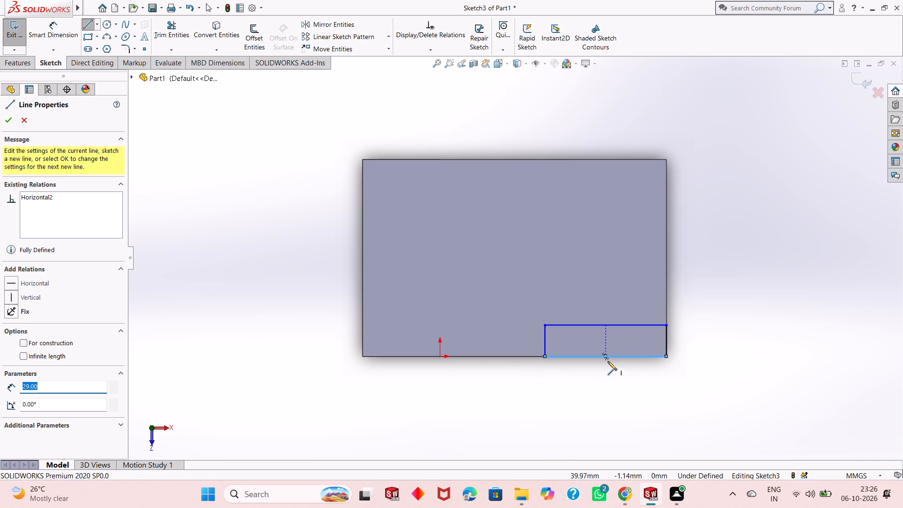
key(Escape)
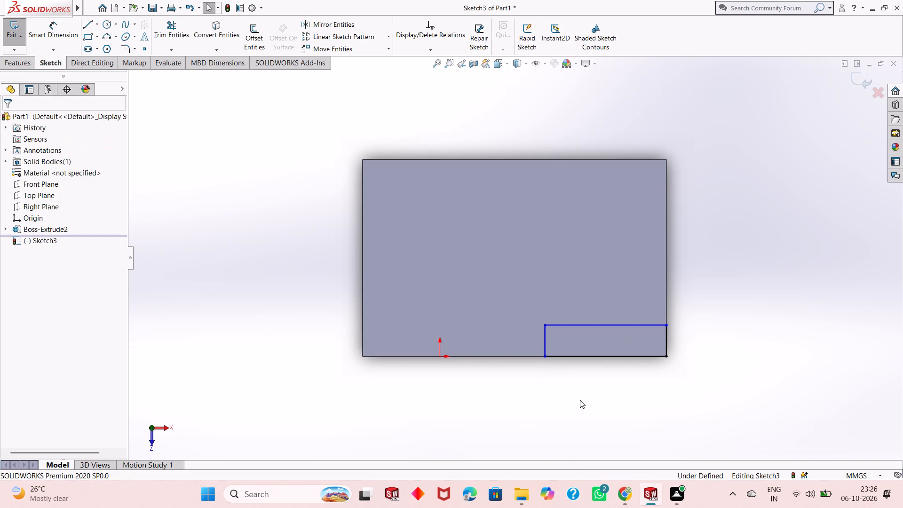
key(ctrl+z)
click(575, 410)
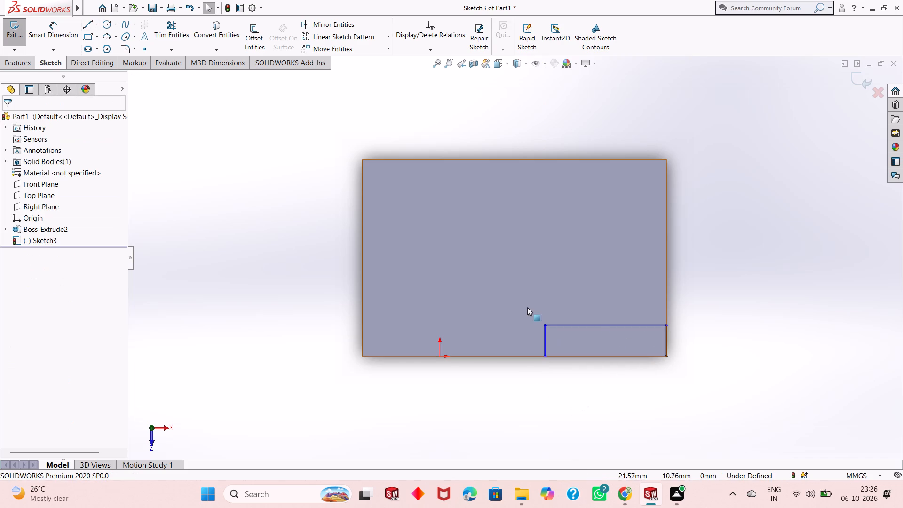
Sketch a 7.5 mm radius circle centred where the inner short line meets the front edge, passing through that line's other end.
click(110, 26)
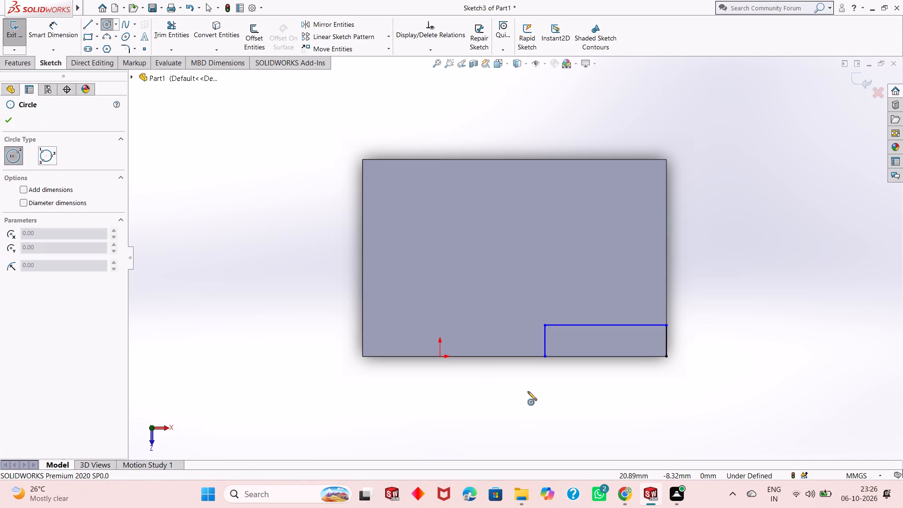
click(544, 357)
click(545, 325)
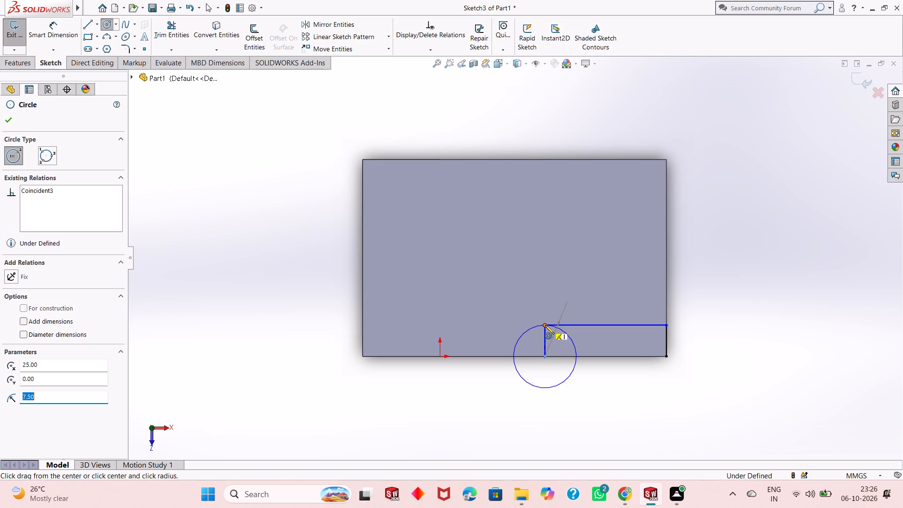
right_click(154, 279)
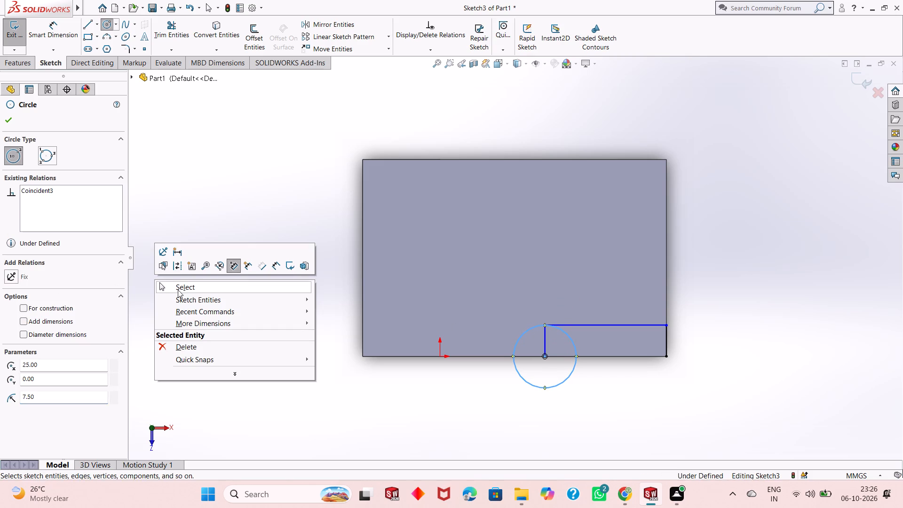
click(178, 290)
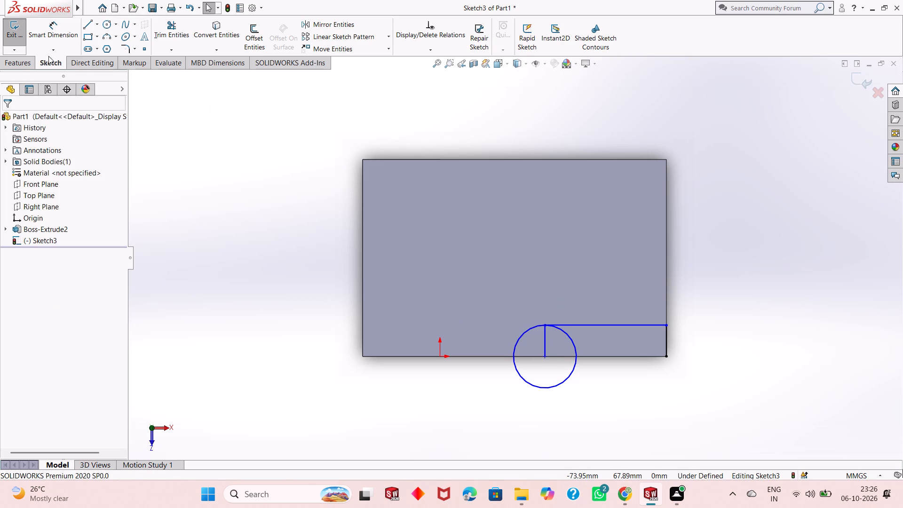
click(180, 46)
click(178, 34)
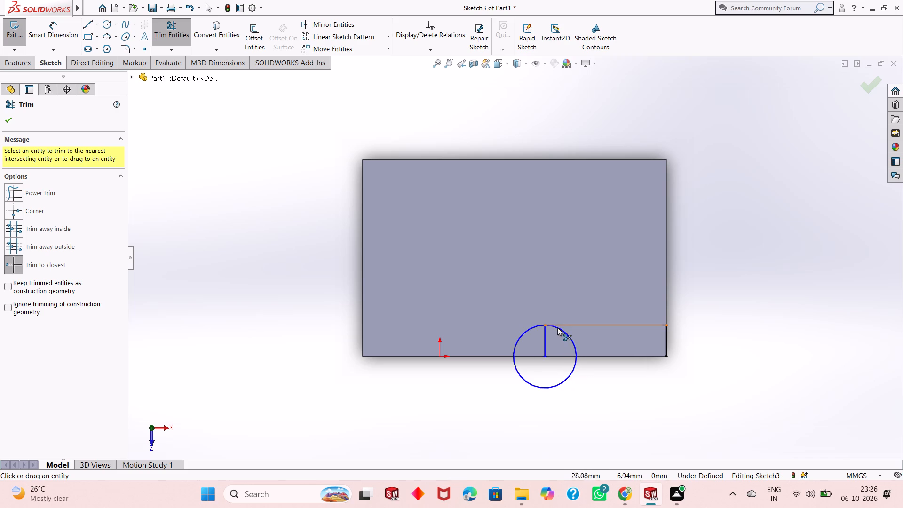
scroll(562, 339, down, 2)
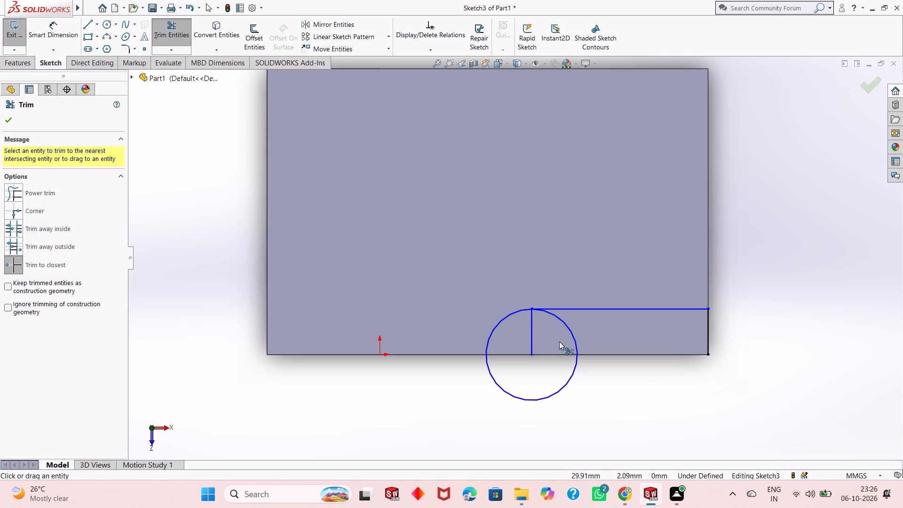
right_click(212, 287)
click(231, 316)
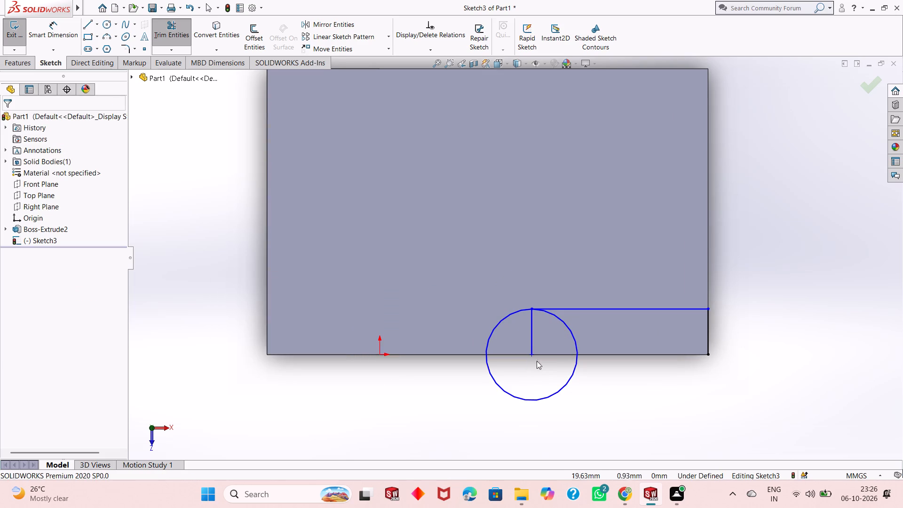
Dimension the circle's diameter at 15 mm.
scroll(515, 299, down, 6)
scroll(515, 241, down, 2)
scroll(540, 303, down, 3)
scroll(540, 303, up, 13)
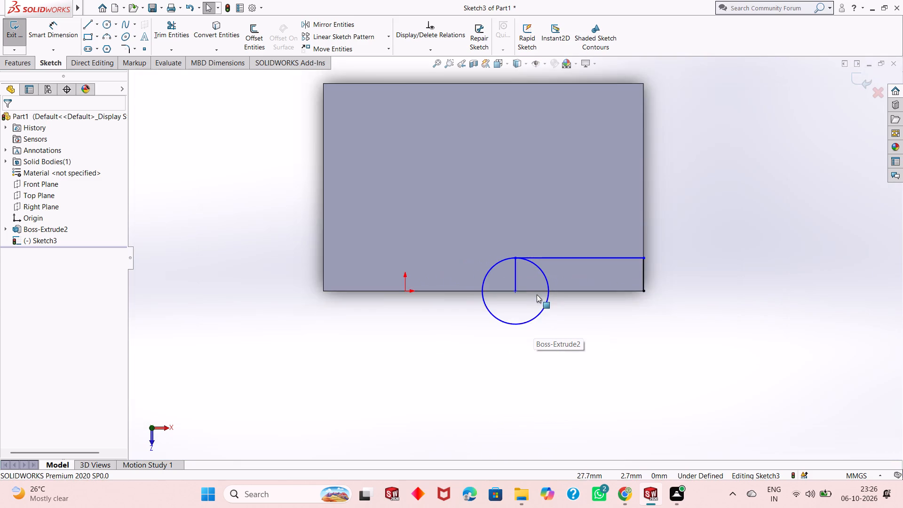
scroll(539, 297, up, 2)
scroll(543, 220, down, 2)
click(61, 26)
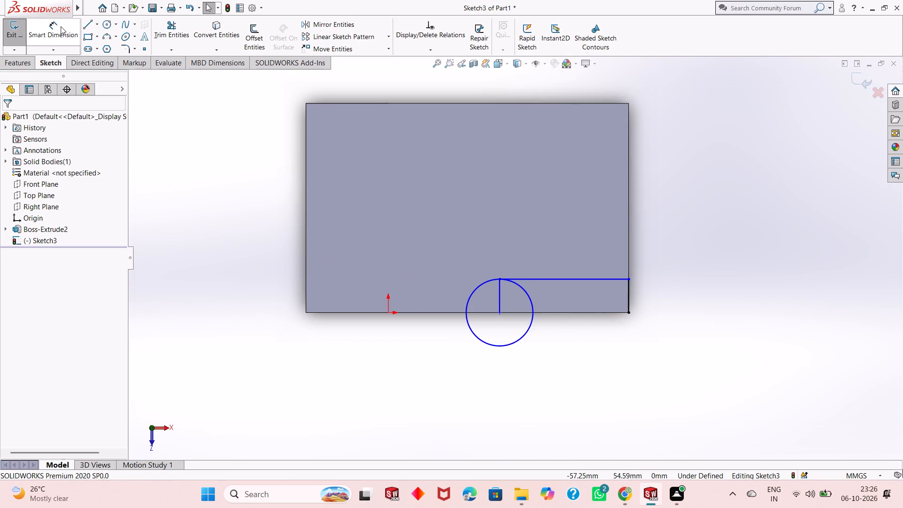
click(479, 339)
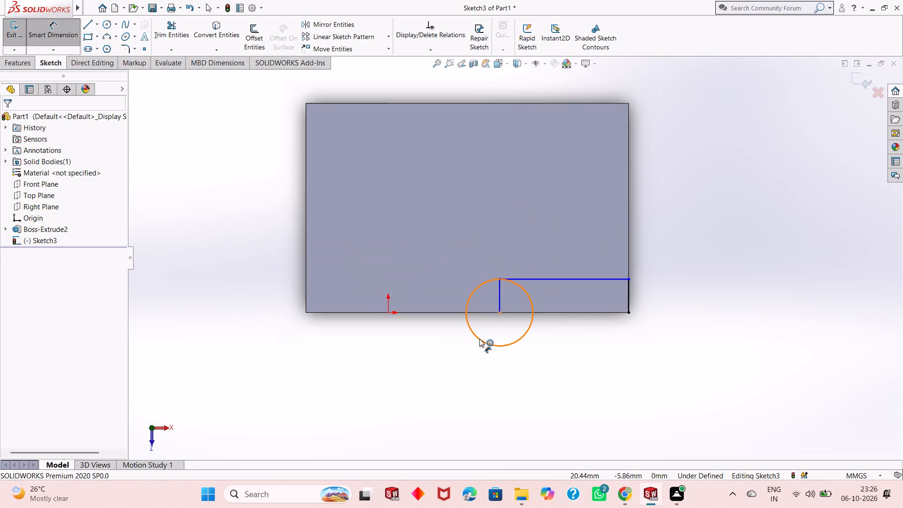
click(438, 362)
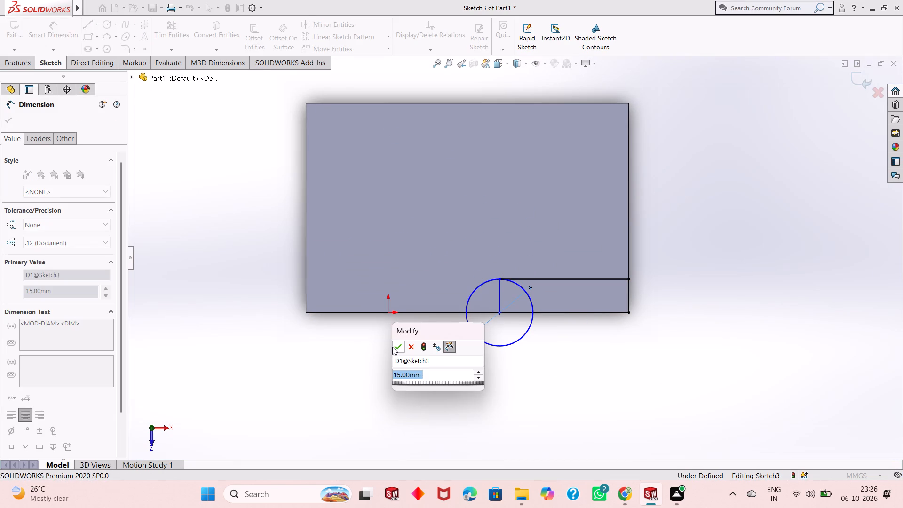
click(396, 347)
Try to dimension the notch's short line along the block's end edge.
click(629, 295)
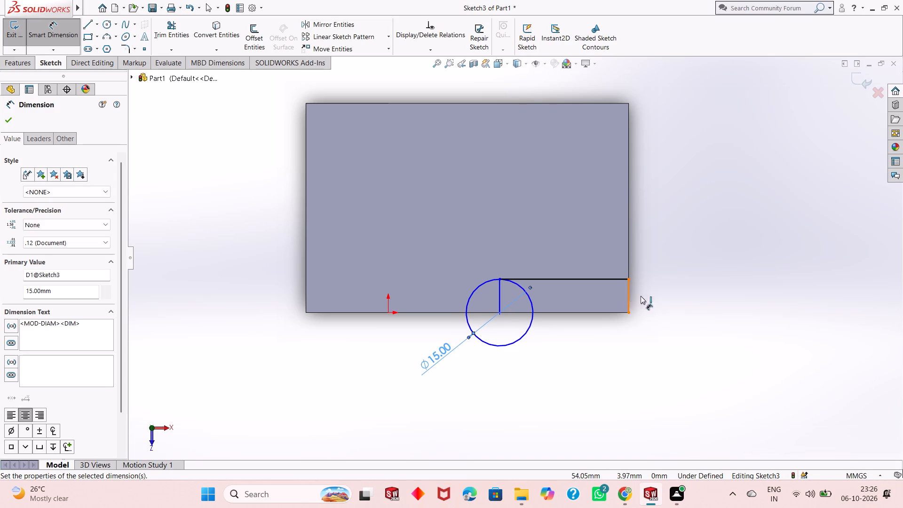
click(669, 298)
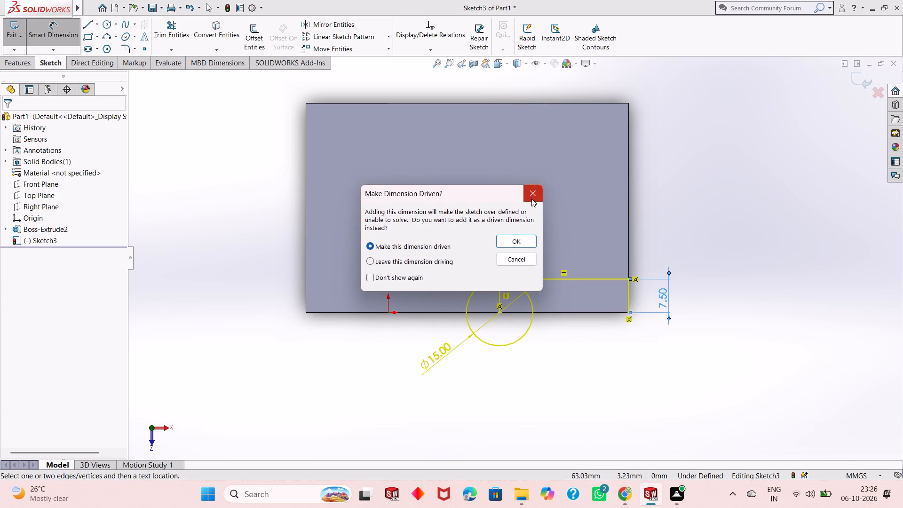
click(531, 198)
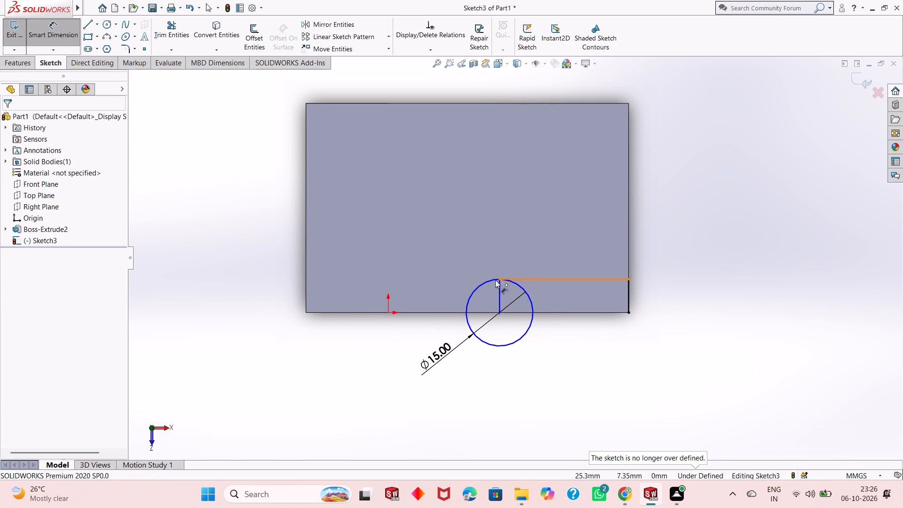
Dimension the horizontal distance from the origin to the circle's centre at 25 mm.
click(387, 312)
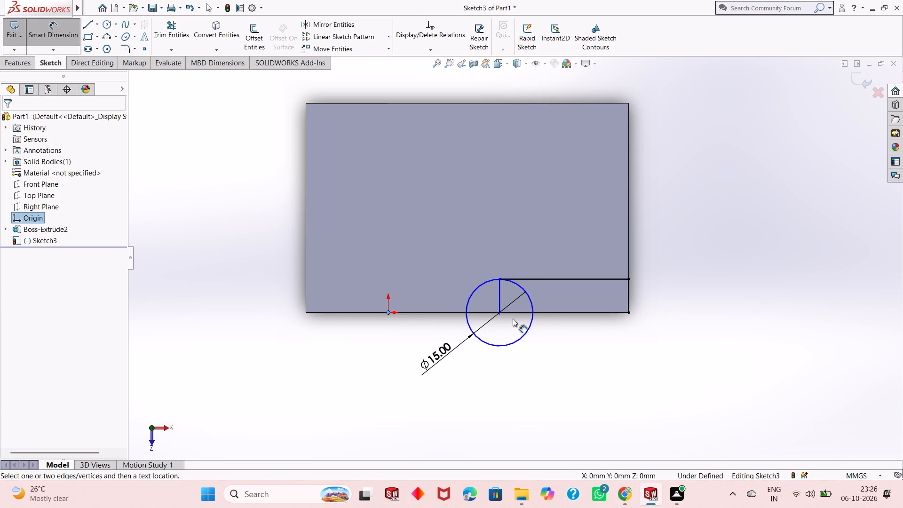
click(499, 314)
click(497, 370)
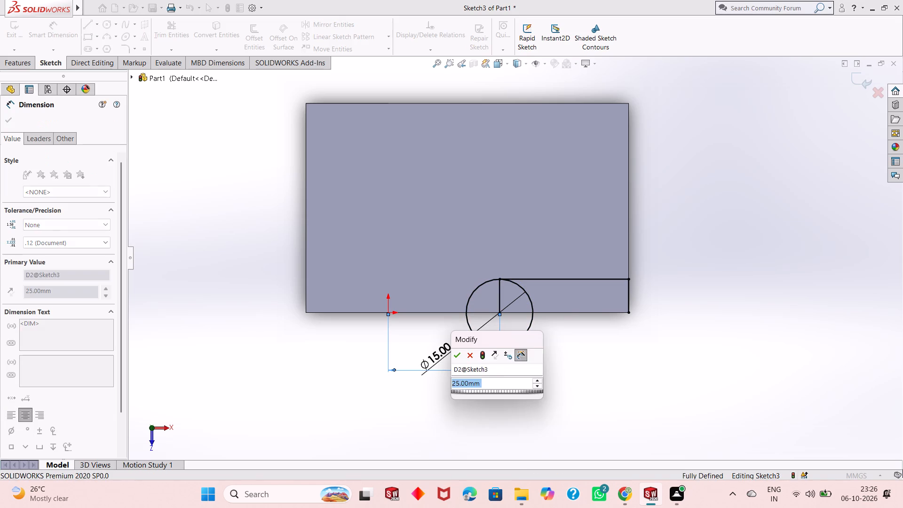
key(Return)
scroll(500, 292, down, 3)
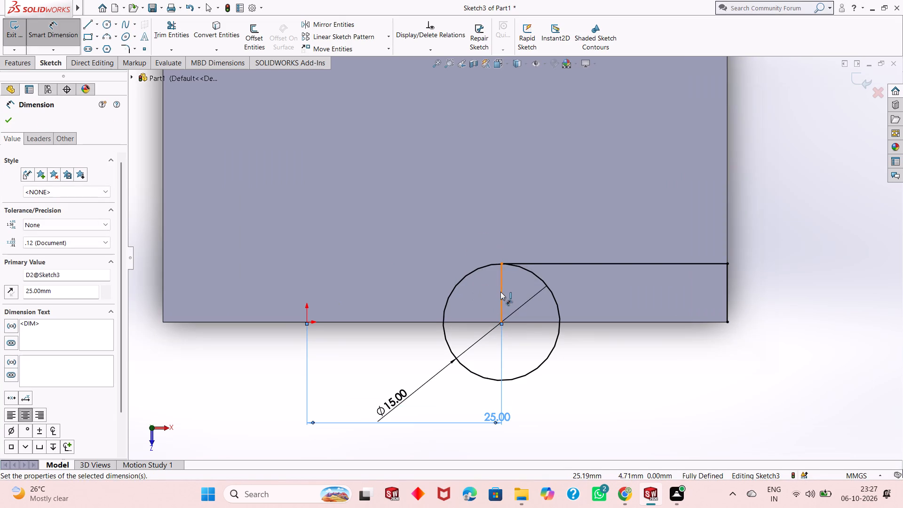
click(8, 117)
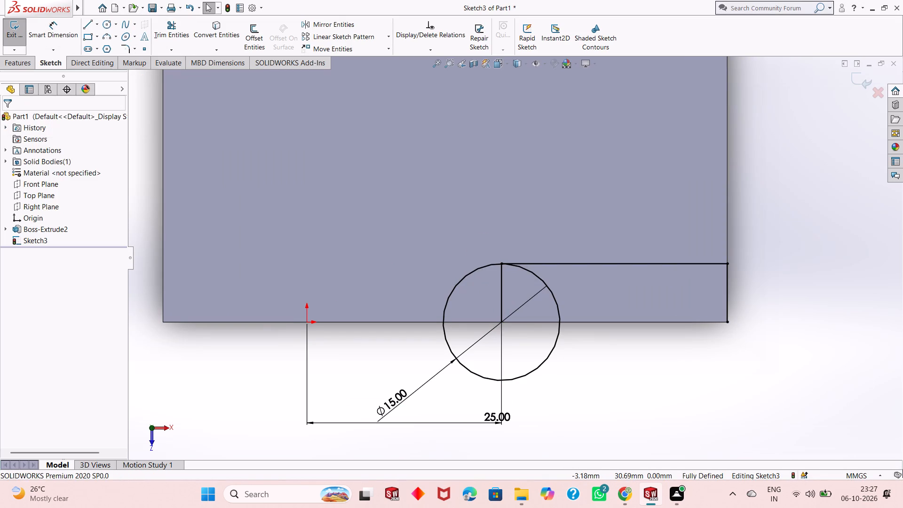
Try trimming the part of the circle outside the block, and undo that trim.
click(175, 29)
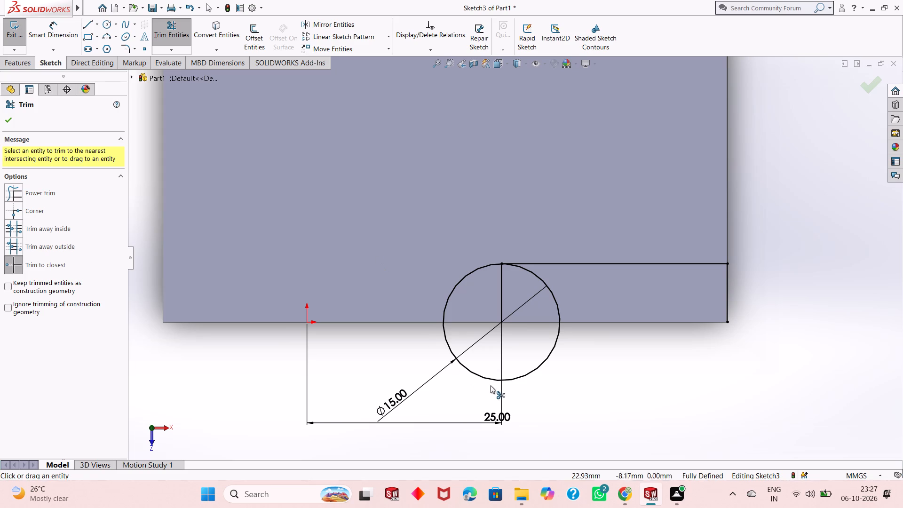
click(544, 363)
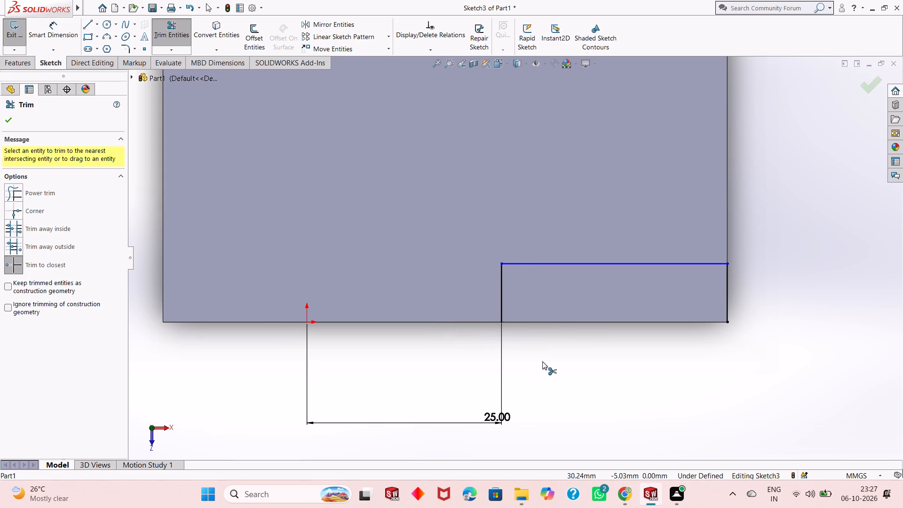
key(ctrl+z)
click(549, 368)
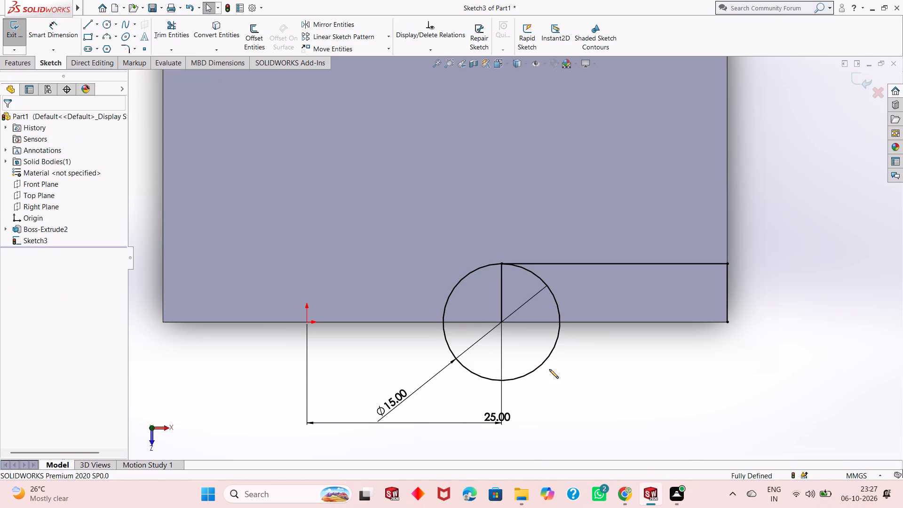
Examine closely how the circle meets the inner corner of the notch lines.
scroll(508, 258, down, 10)
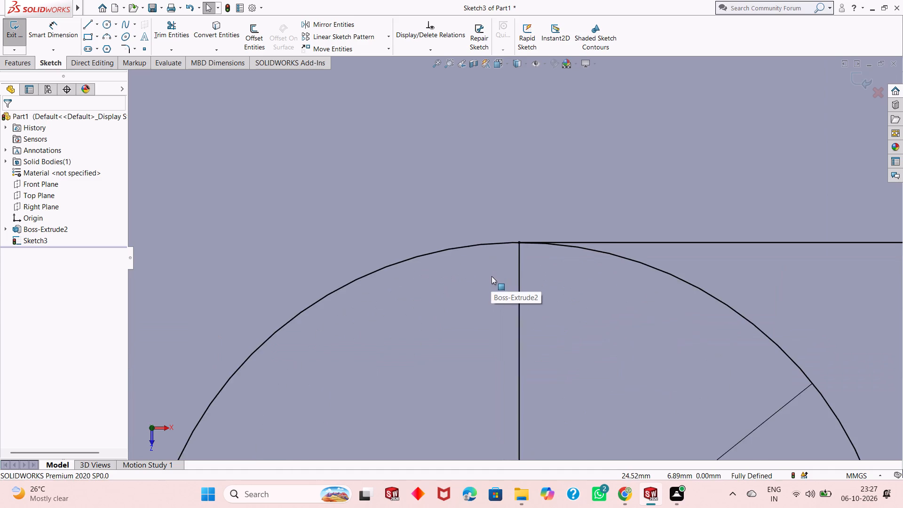
scroll(512, 259, down, 3)
scroll(542, 227, down, 4)
scroll(491, 251, down, 7)
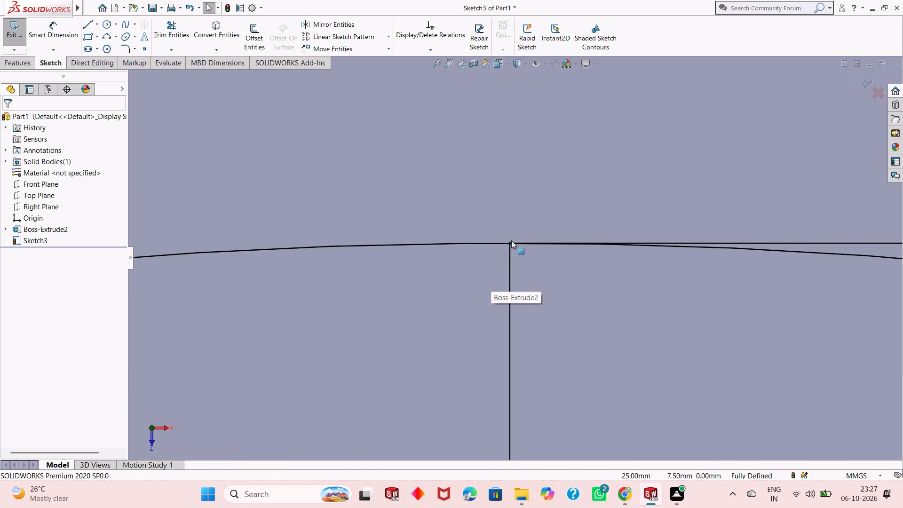
scroll(517, 247, down, 10)
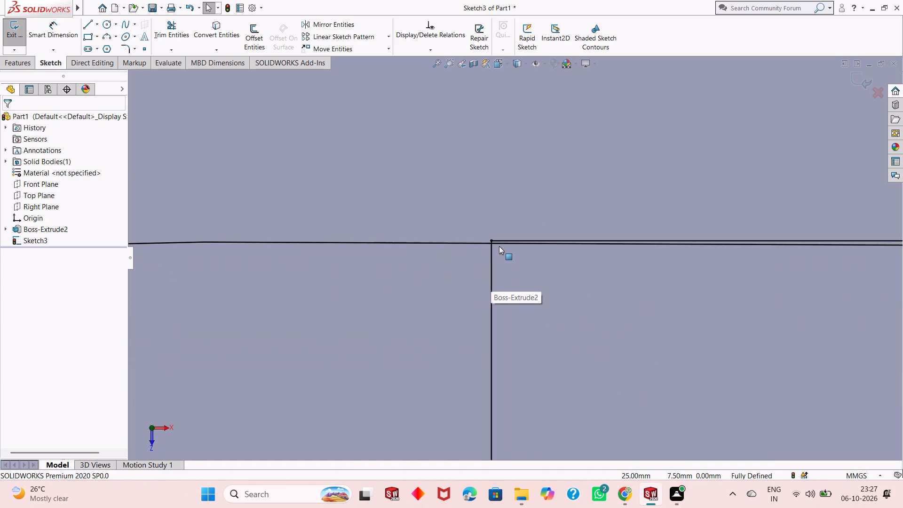
scroll(494, 270, up, 3)
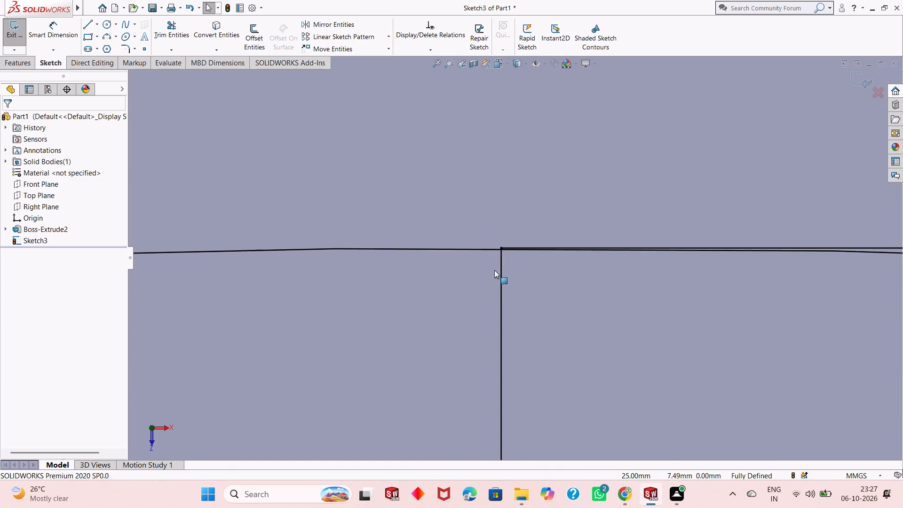
scroll(494, 270, up, 6)
scroll(494, 270, down, 3)
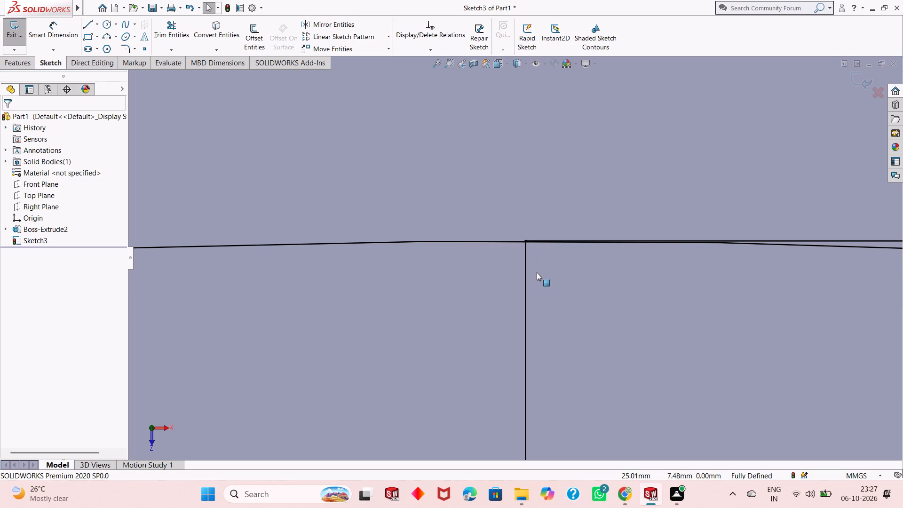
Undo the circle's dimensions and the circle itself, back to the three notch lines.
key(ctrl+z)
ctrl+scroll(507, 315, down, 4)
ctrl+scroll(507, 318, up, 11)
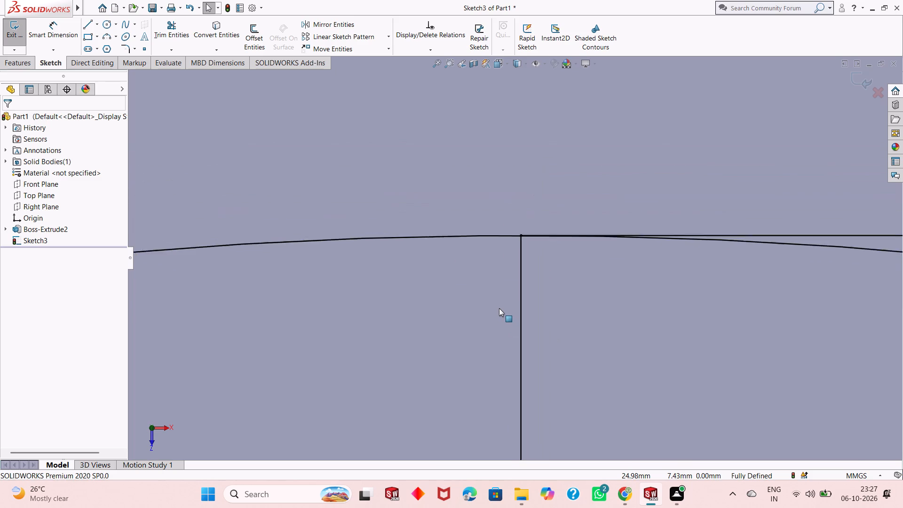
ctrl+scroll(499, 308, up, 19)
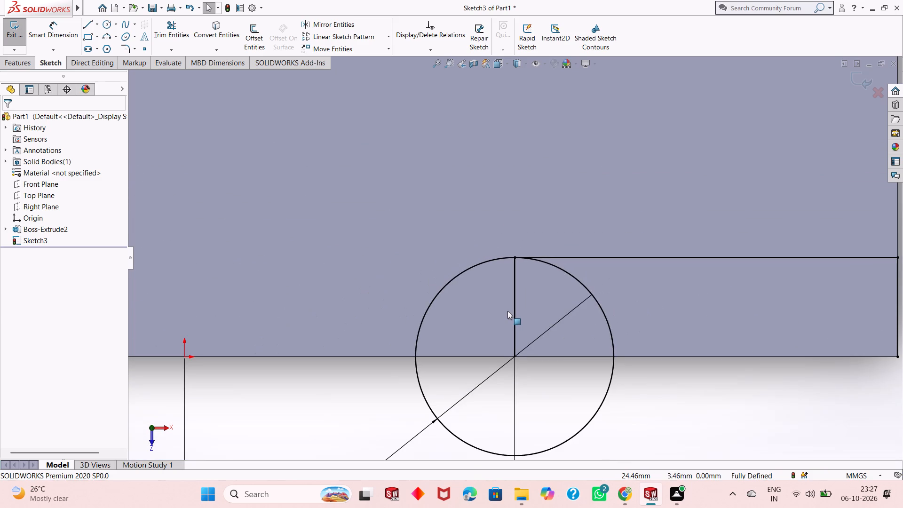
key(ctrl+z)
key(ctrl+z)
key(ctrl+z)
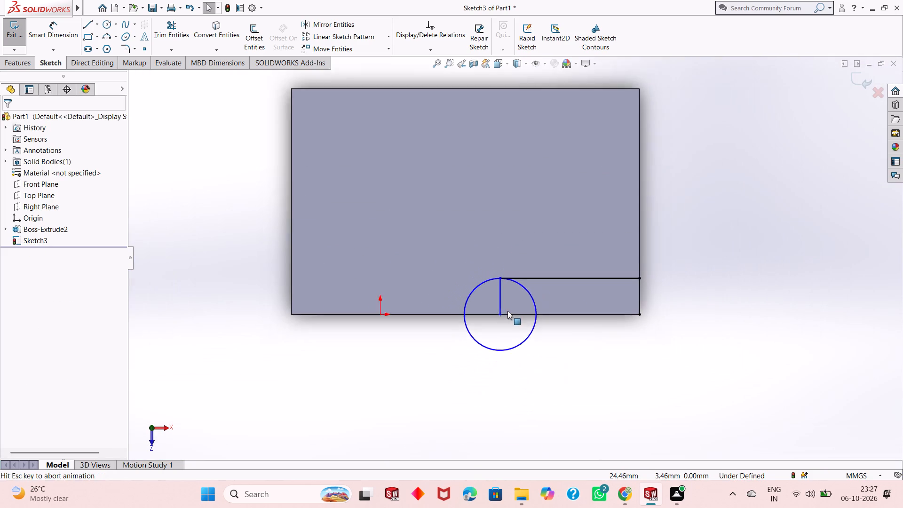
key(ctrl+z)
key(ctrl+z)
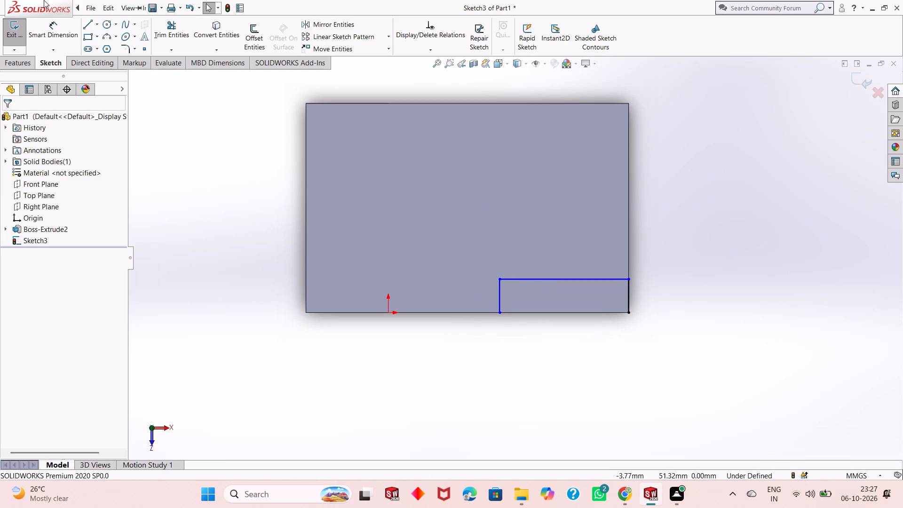
Dimension the notch's short line on the block's end edge at 7.5 mm and its long inner line at 29 mm.
click(59, 33)
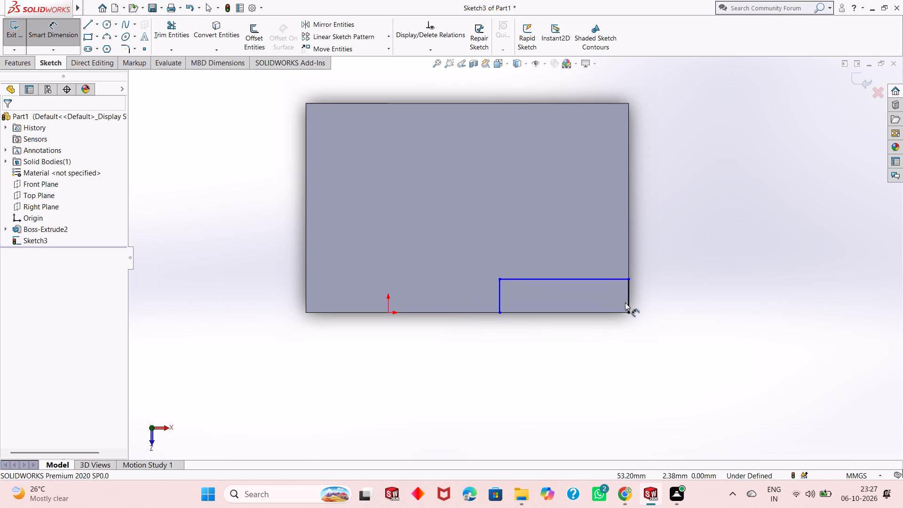
click(628, 301)
click(666, 302)
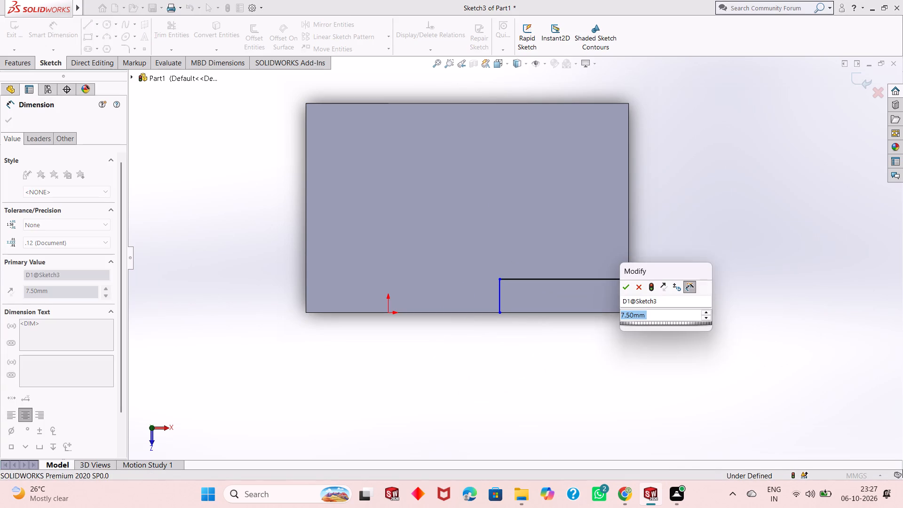
key(Return)
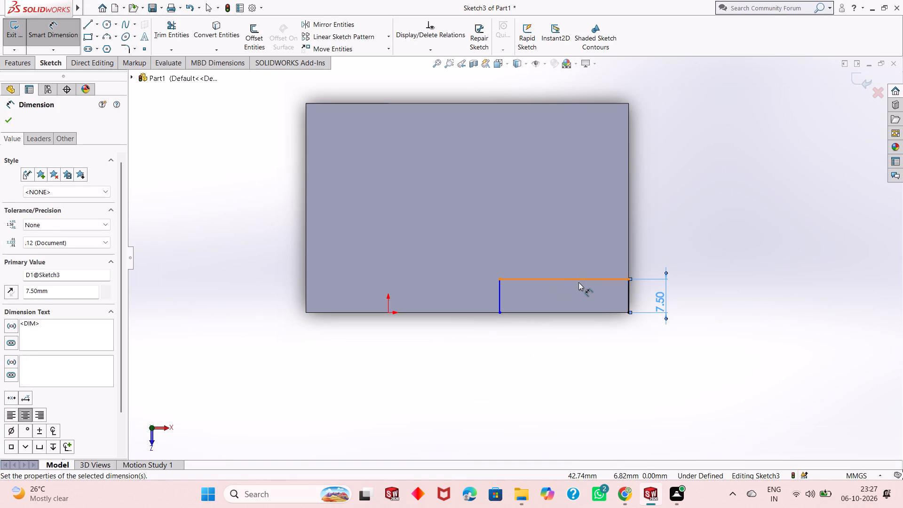
click(583, 282)
click(595, 397)
key(Return)
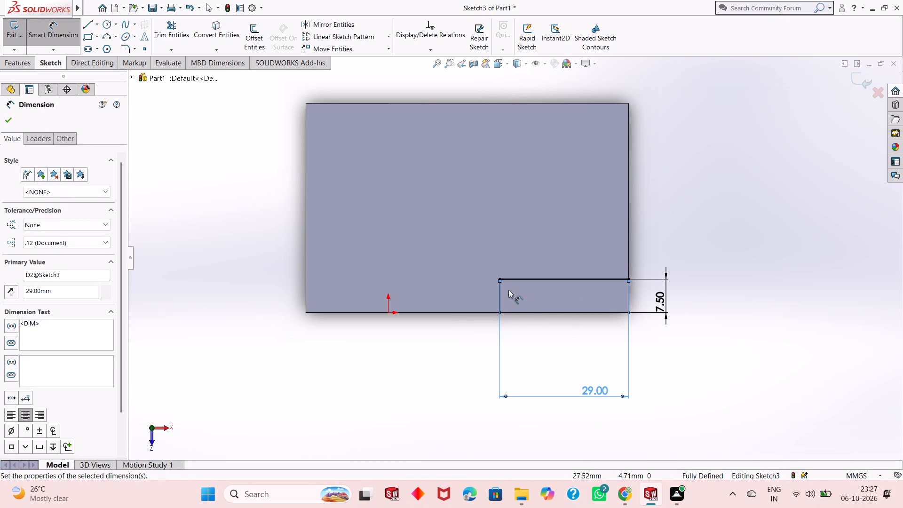
scroll(507, 286, down, 1)
right_click(175, 249)
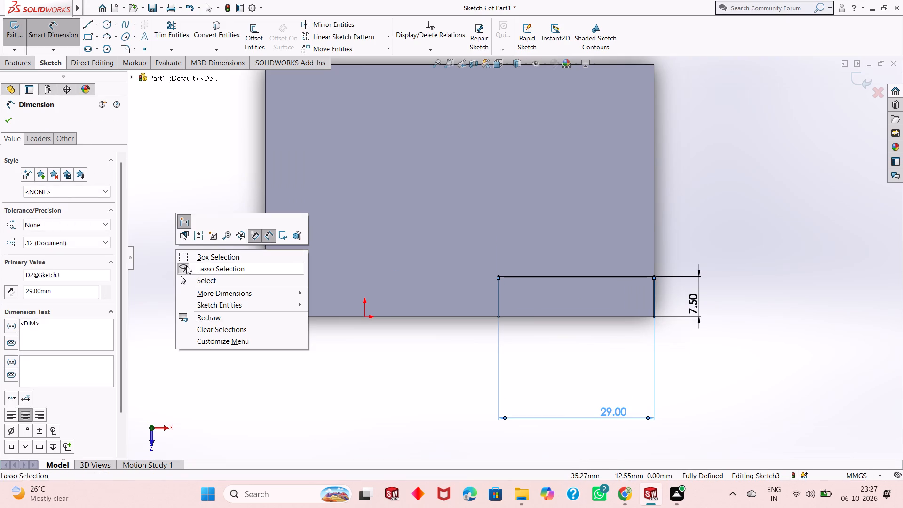
click(190, 280)
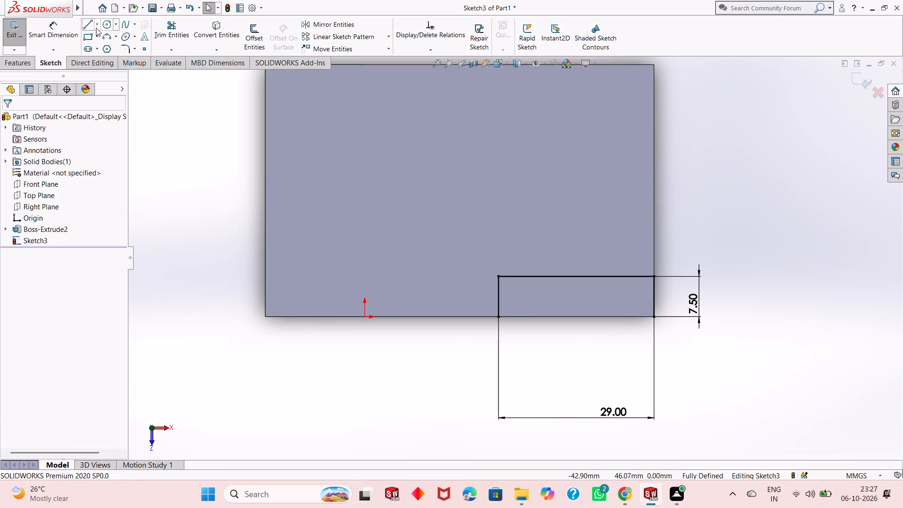
Sketch a circle of 7.5 mm radius centred where the notch's inner short line meets the block edge, tangent to the long line.
click(105, 22)
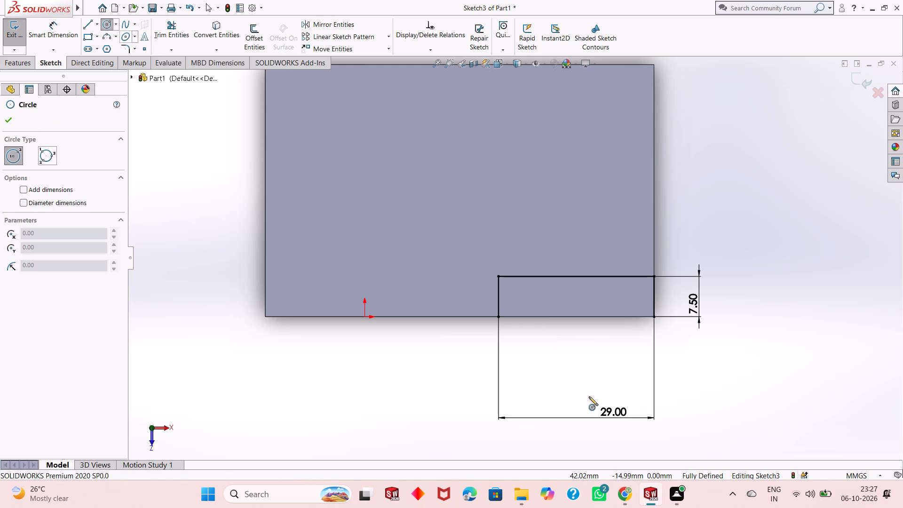
click(499, 318)
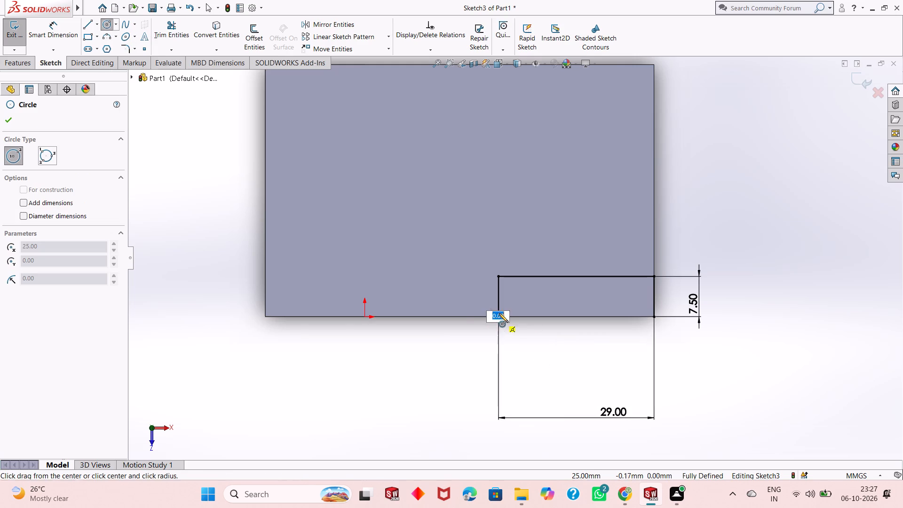
click(502, 278)
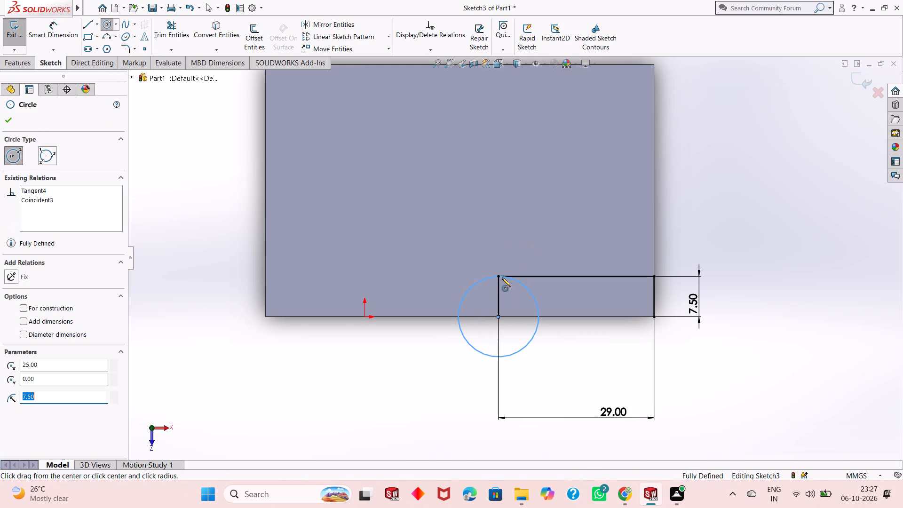
click(10, 119)
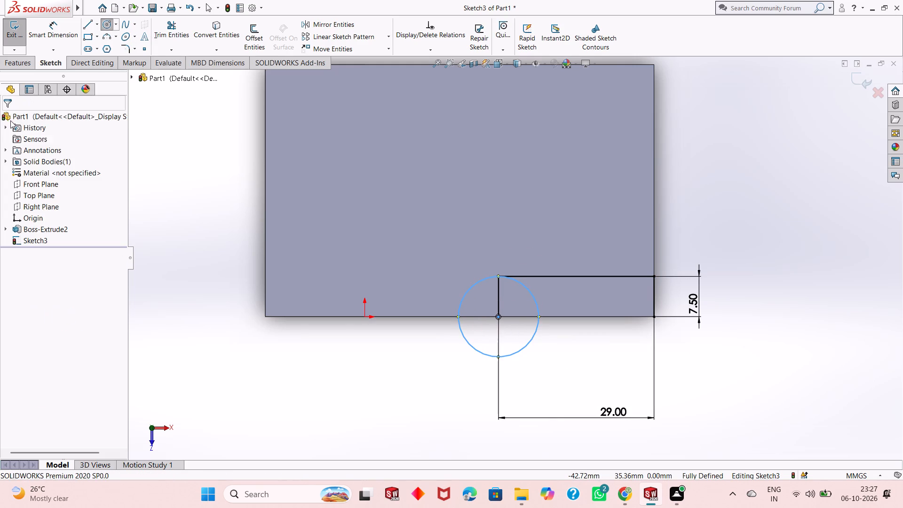
click(218, 241)
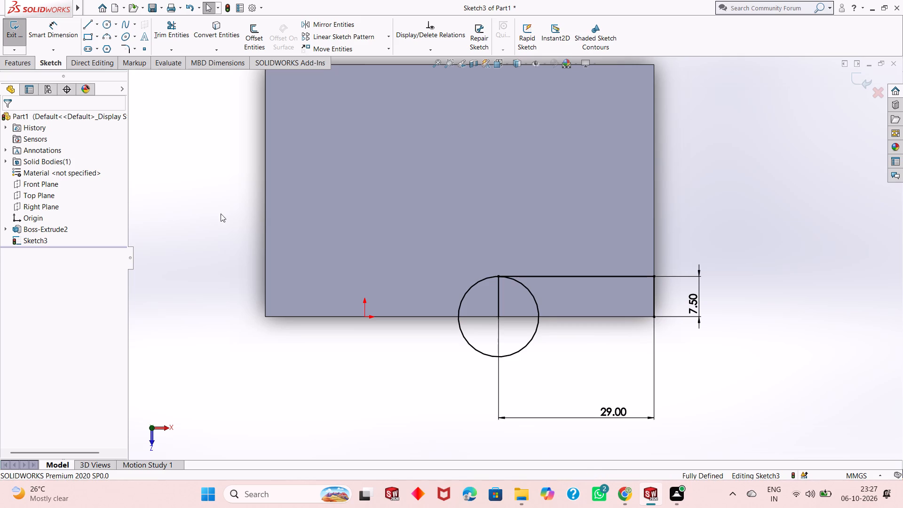
Draw a 7.5 mm vertical line from the circle's lowest point outside the block up to its centre.
click(69, 33)
click(163, 37)
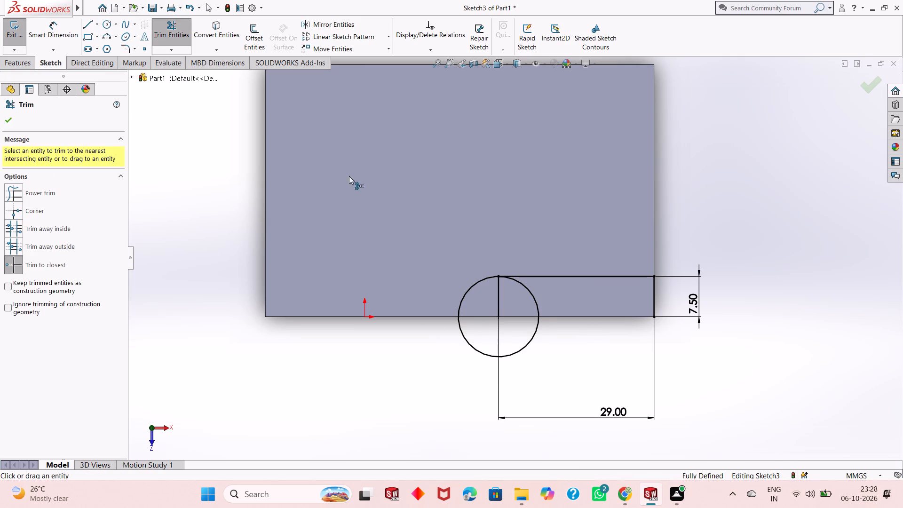
click(89, 29)
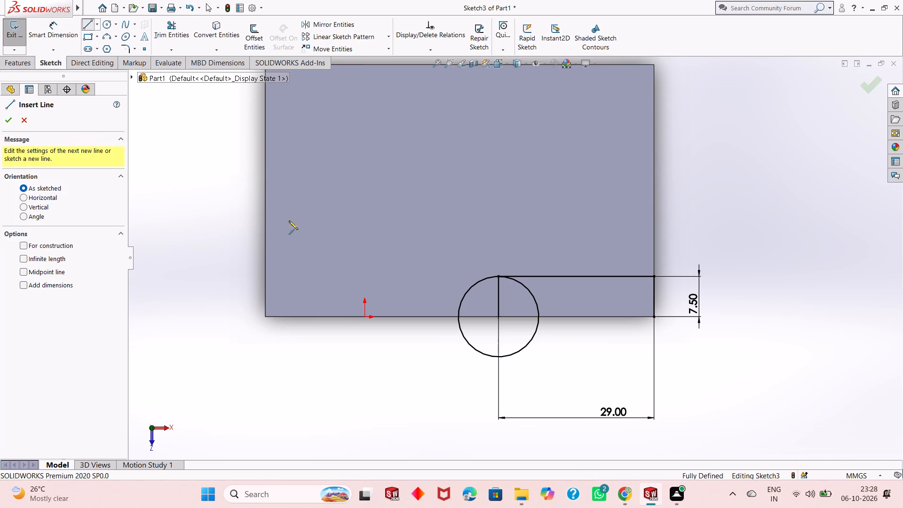
click(499, 358)
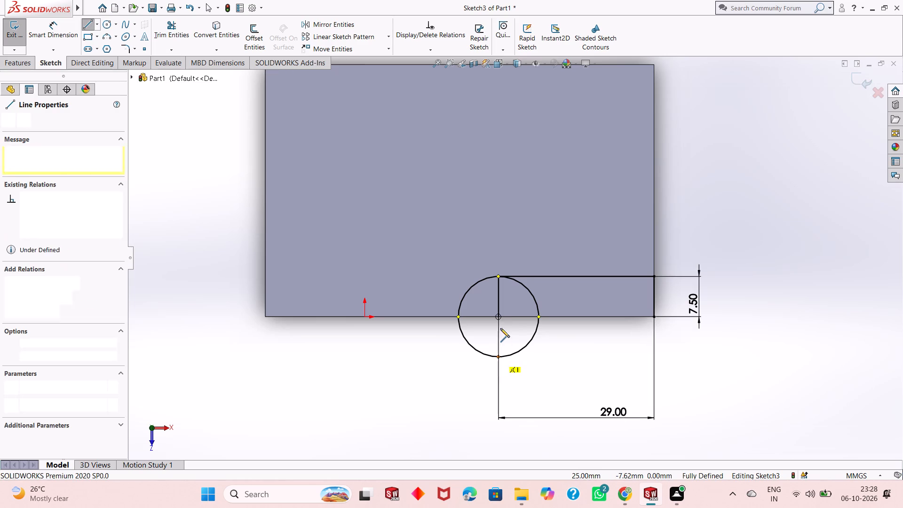
click(499, 317)
right_click(400, 362)
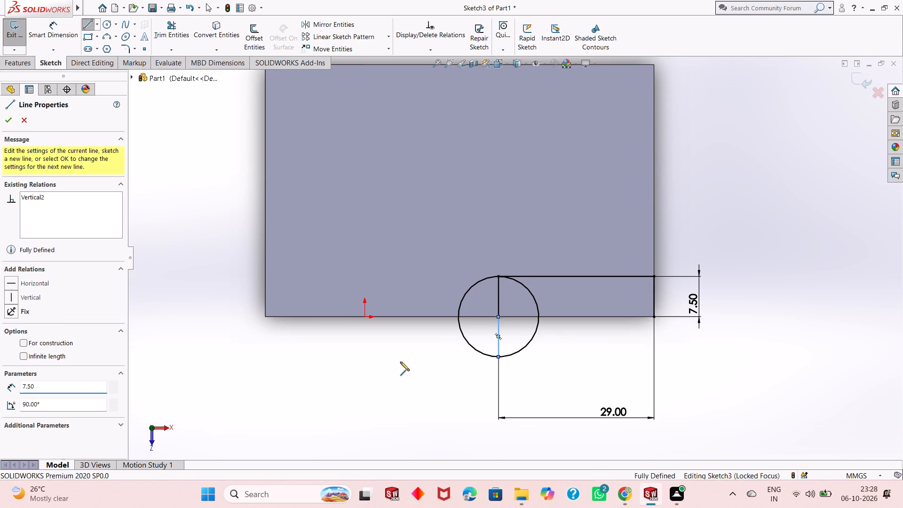
click(423, 371)
Trim the half of the circle on the notch side and the vertical line outside the block.
click(184, 32)
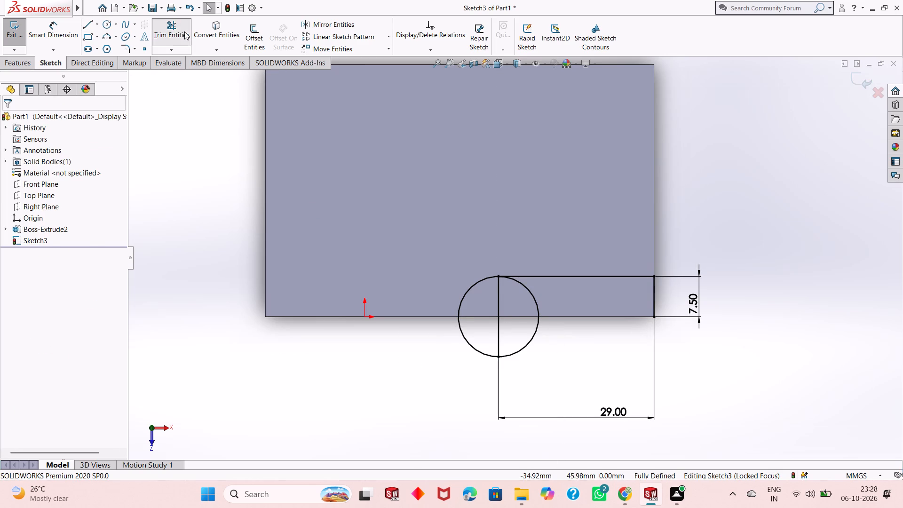
click(525, 347)
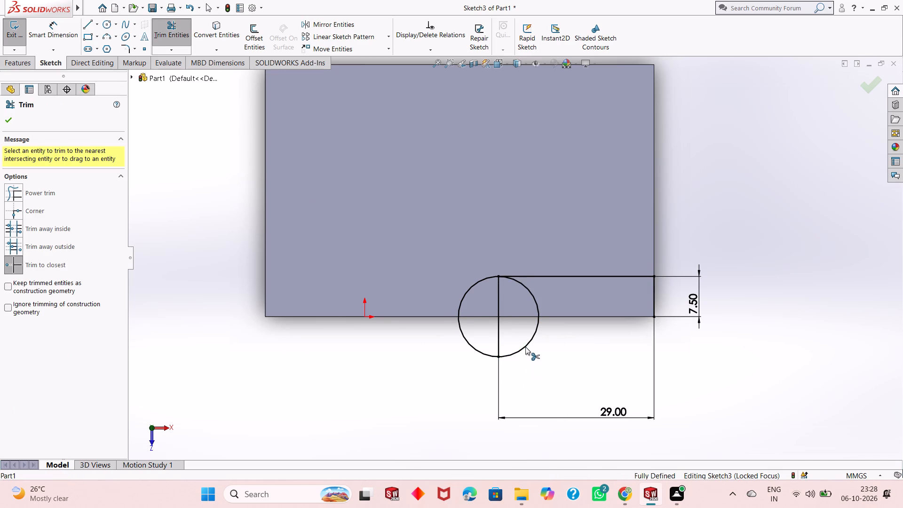
click(499, 340)
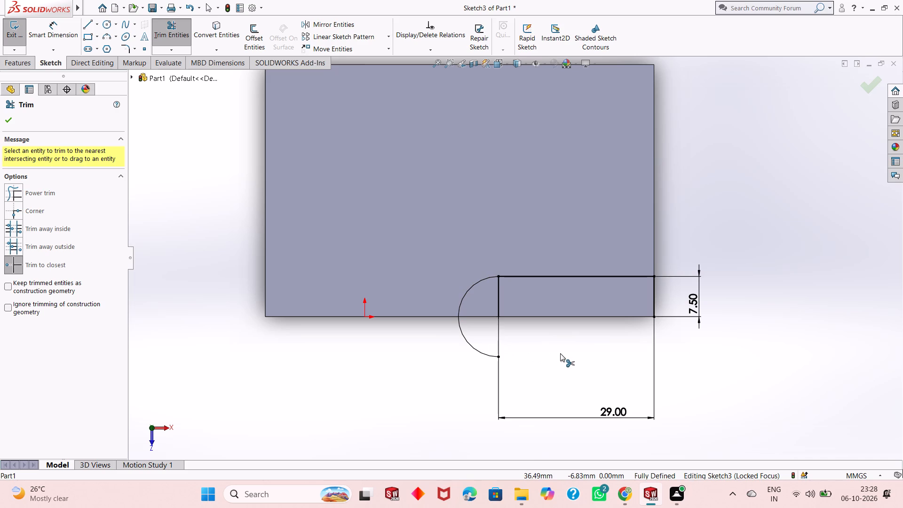
click(6, 124)
Draw a horizontal line along the block edge from the arc's centre to the arc's outermost point.
click(88, 25)
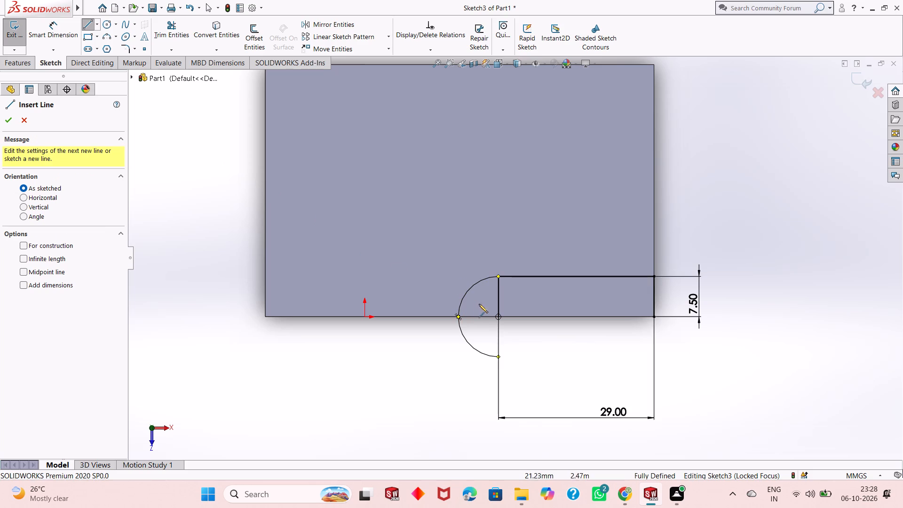
click(497, 317)
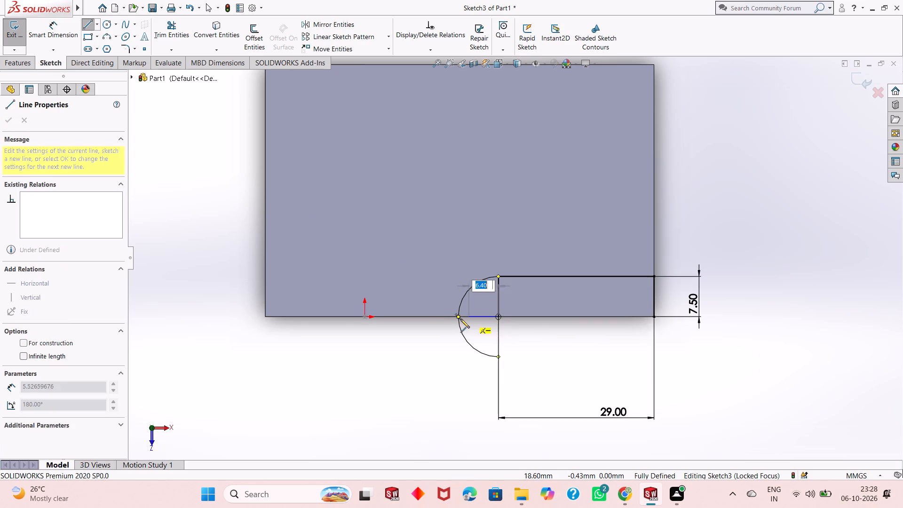
click(456, 319)
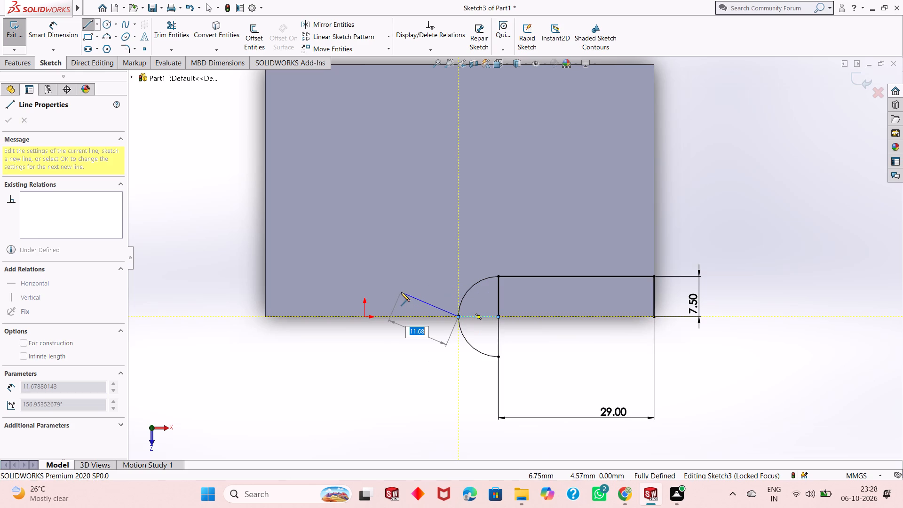
key(Escape)
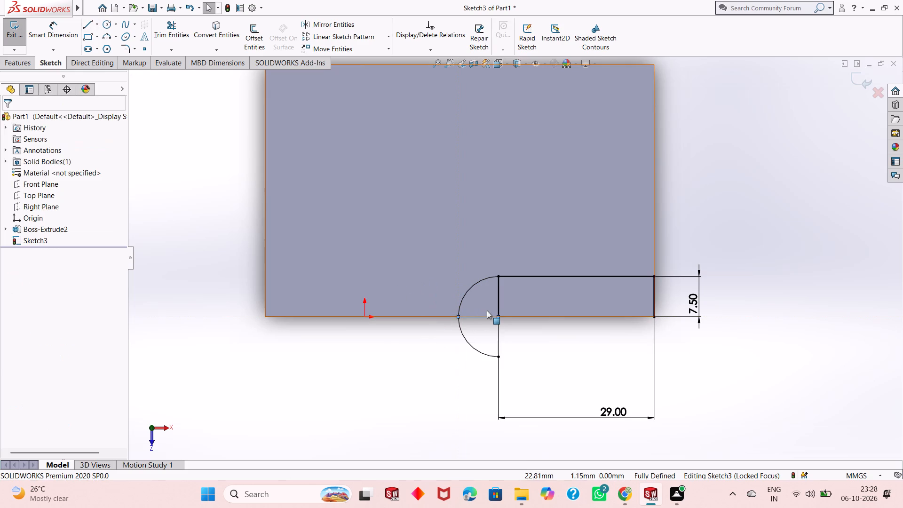
Trim the quarter arc outside the block, accepting the relation's deletion, and the vertical line between the arc and the rectangular part.
click(164, 23)
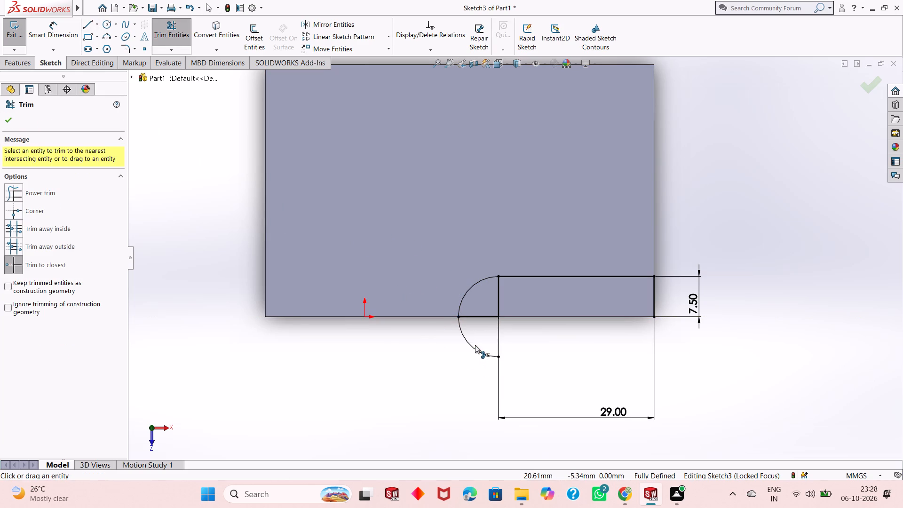
click(473, 347)
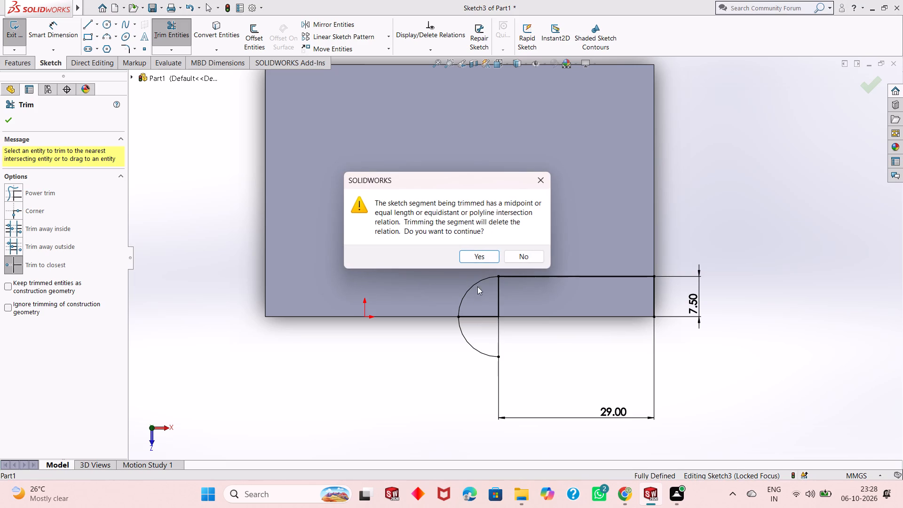
click(479, 257)
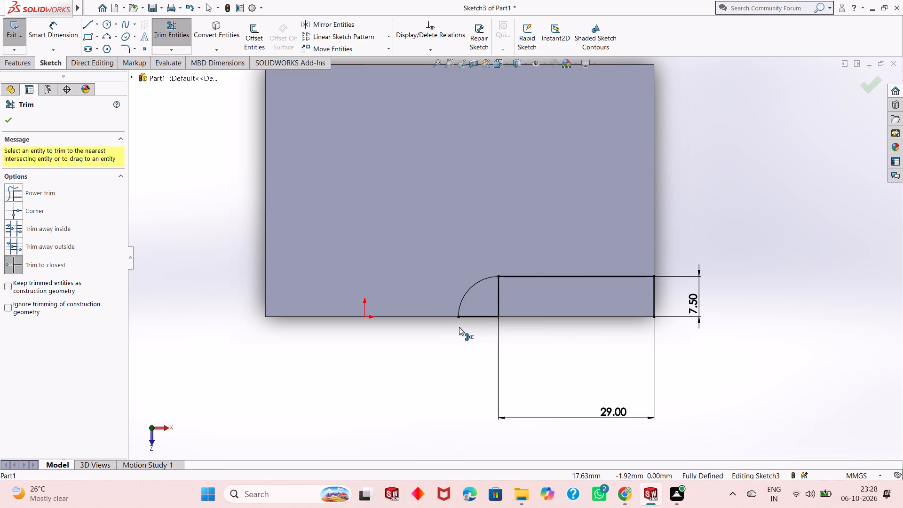
click(498, 300)
key(Escape)
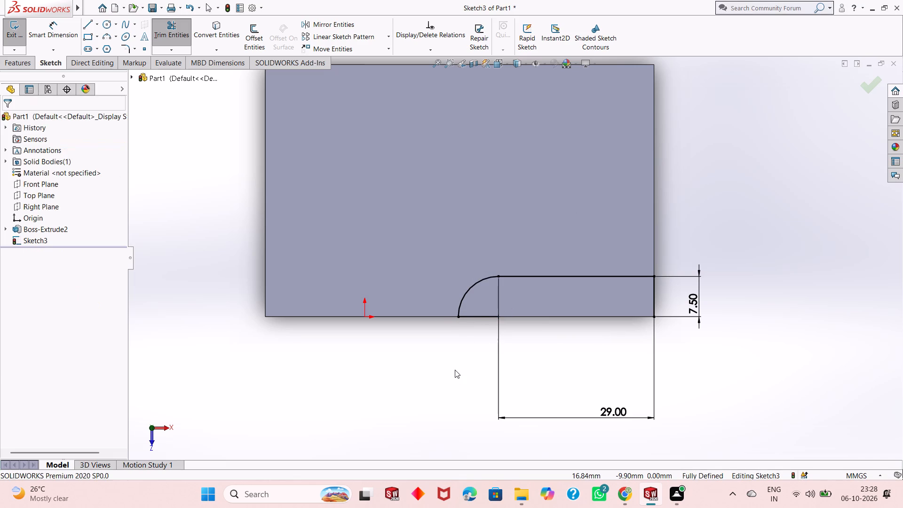
key(Escape)
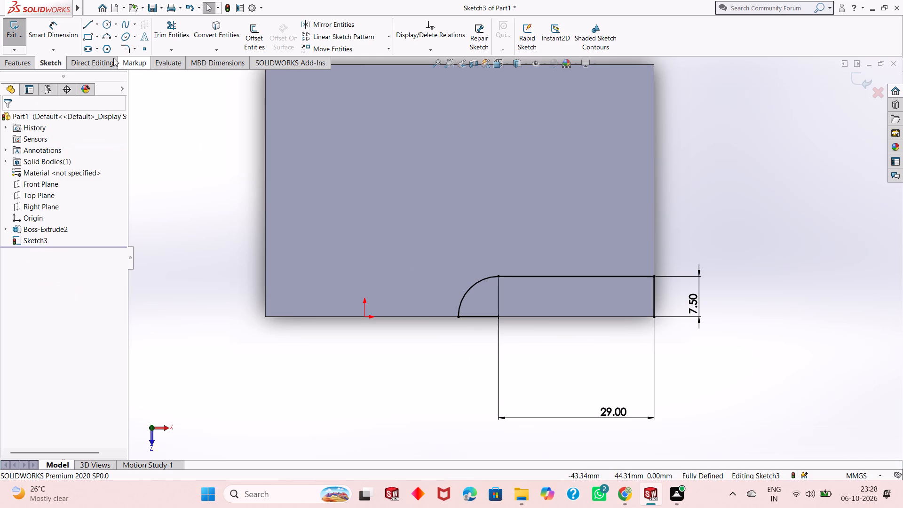
Close the notch profile with a 29 mm horizontal line along the block edge from the arc's centre to the block's corner.
click(83, 24)
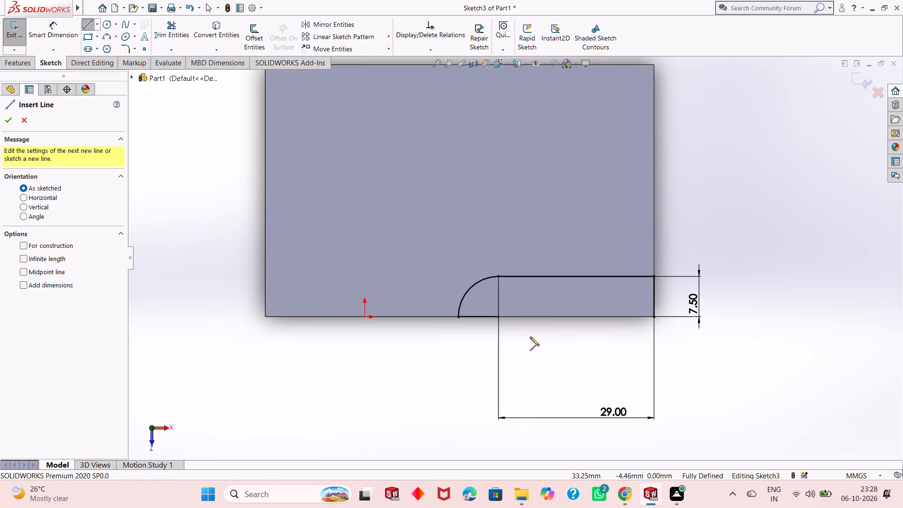
click(500, 315)
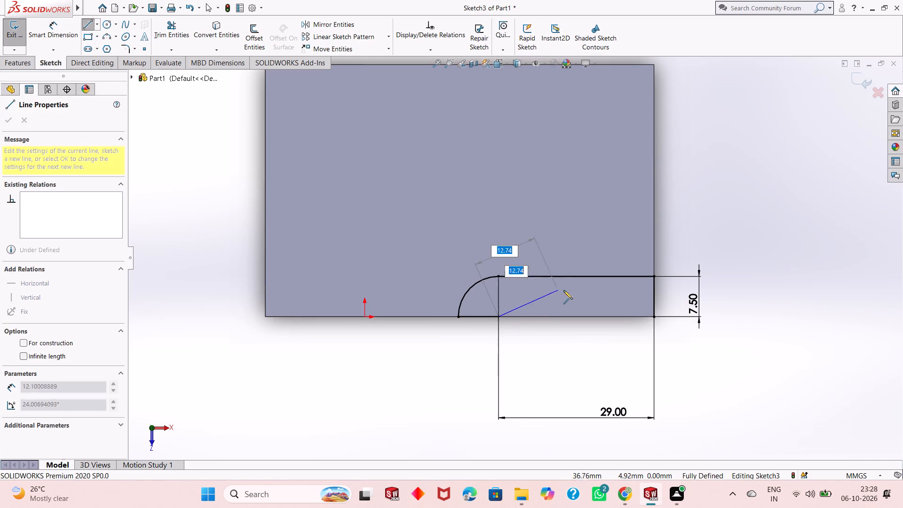
click(653, 315)
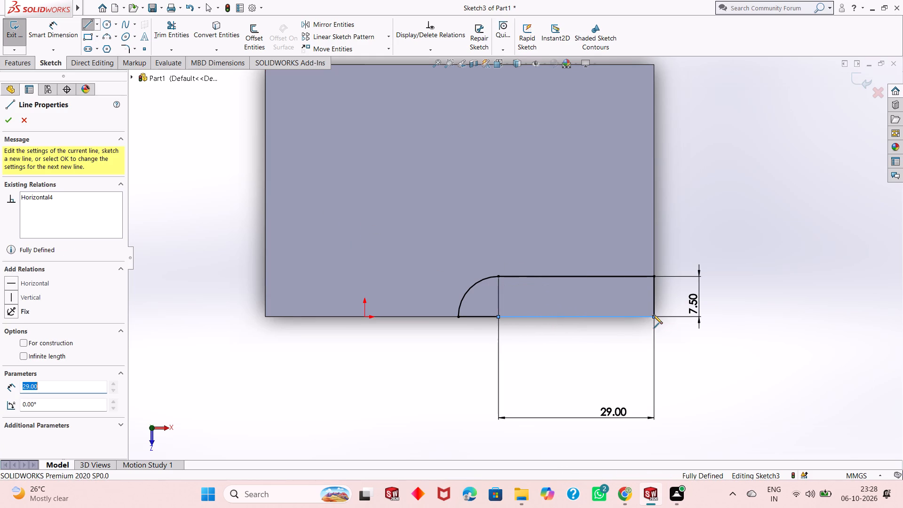
key(Escape)
key(Escape)
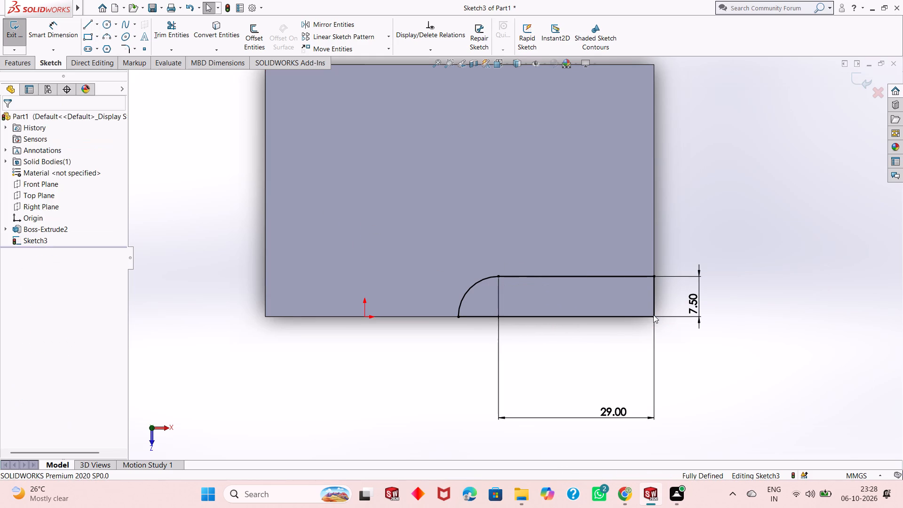
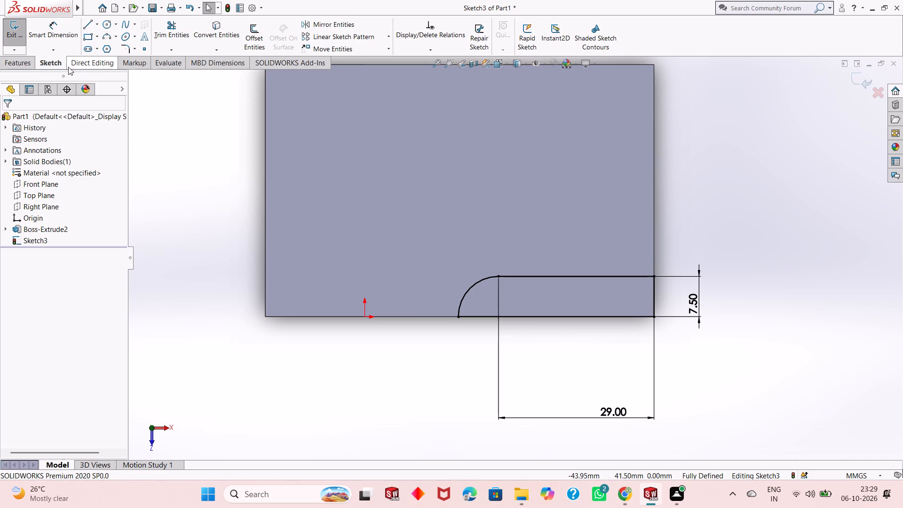
Cut-extrude the round-ended notch profile into the block to a blind depth of 25 mm.
click(28, 66)
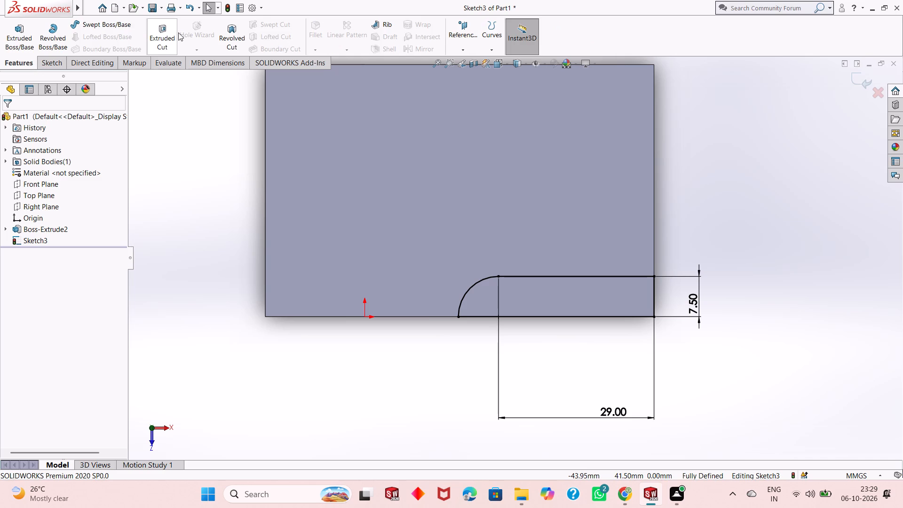
click(160, 35)
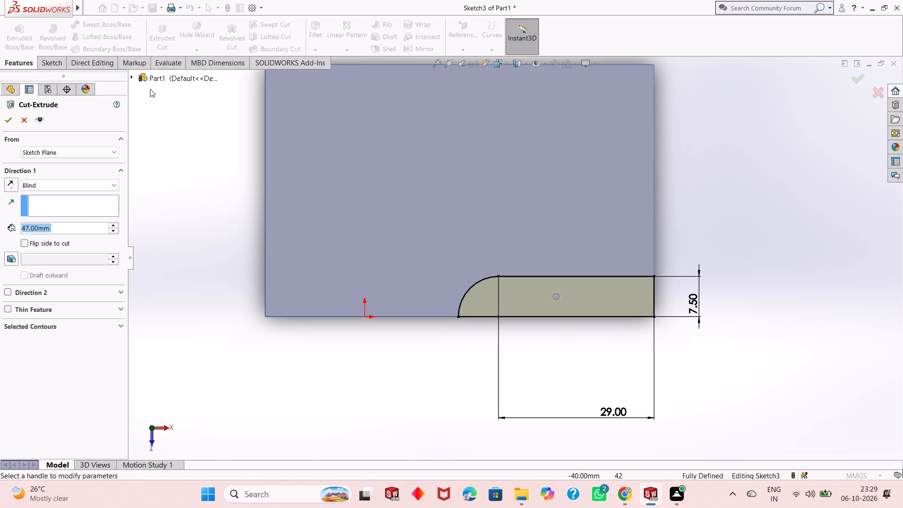
text(25)
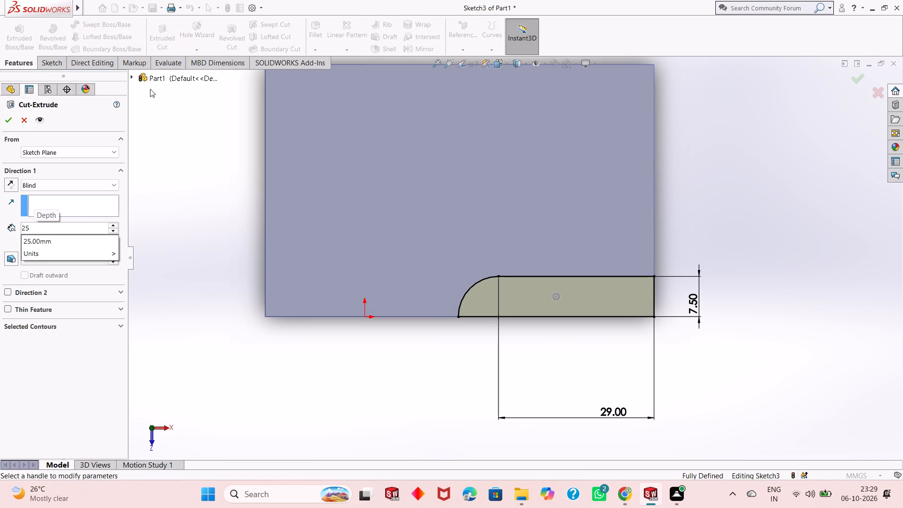
key(Return)
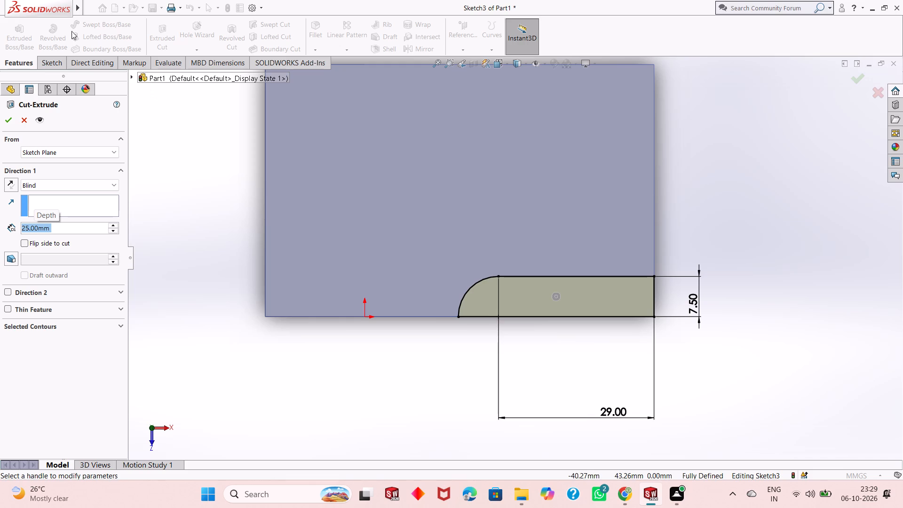
click(11, 122)
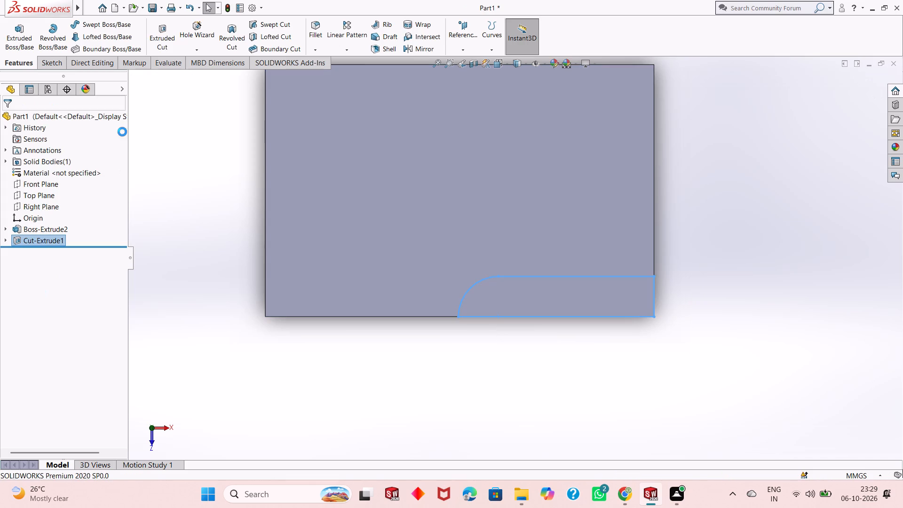
Examine the cut notch and the block's remaining sides from several angles.
click(290, 386)
right_click(290, 386)
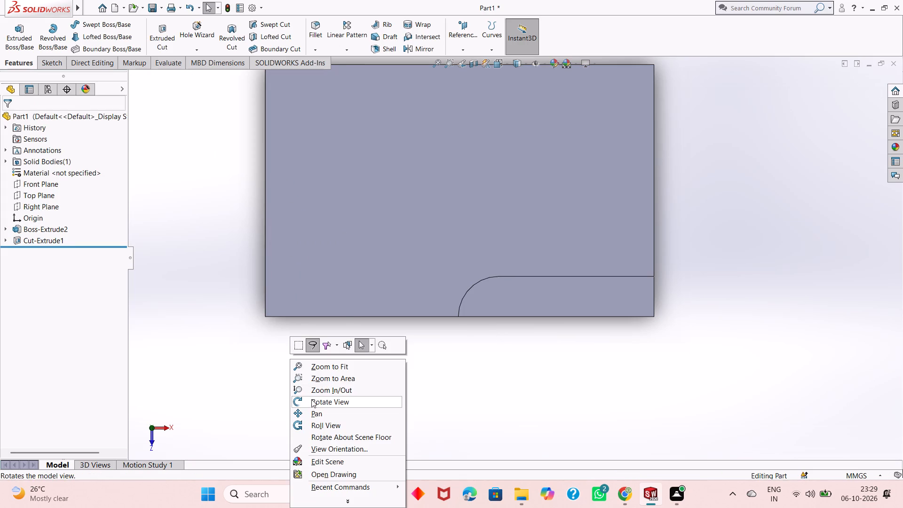
click(314, 404)
drag(377, 371, 375, 318)
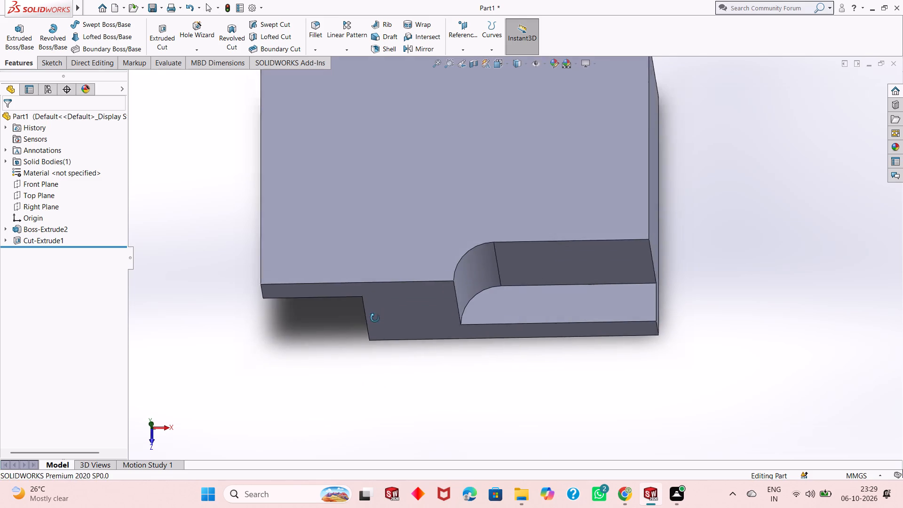
drag(375, 318, 375, 290)
drag(375, 290, 363, 319)
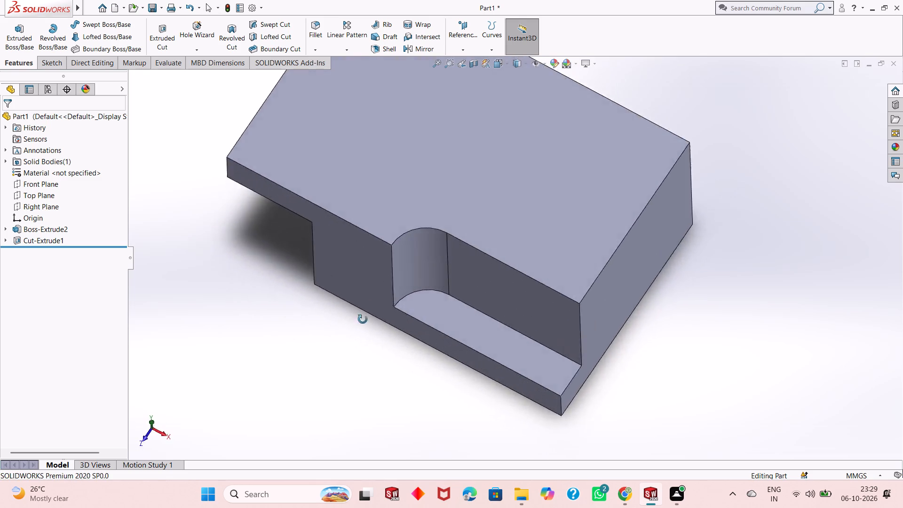
drag(363, 319, 529, 258)
drag(529, 258, 562, 367)
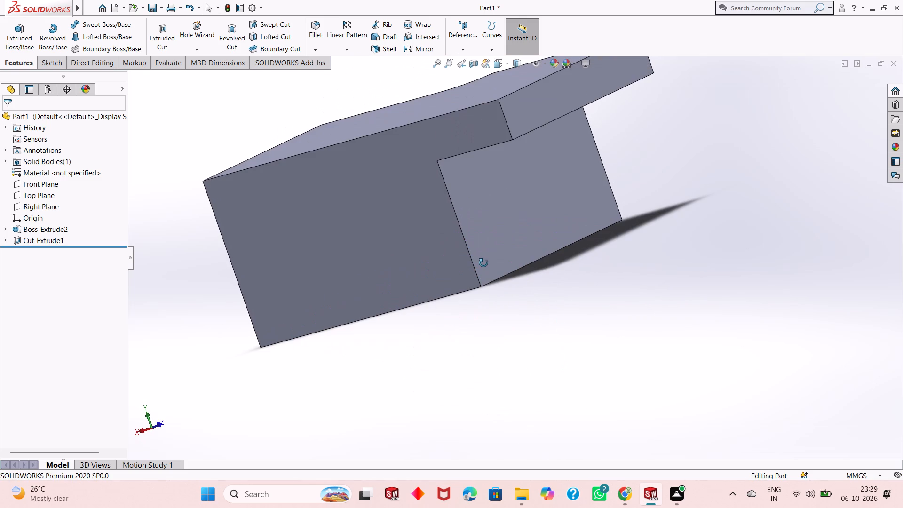
drag(483, 263, 539, 336)
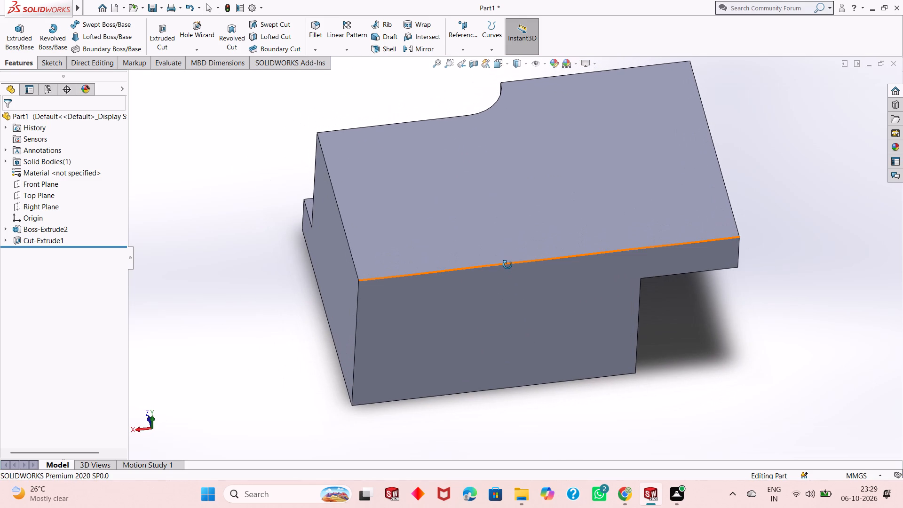
key(grave)
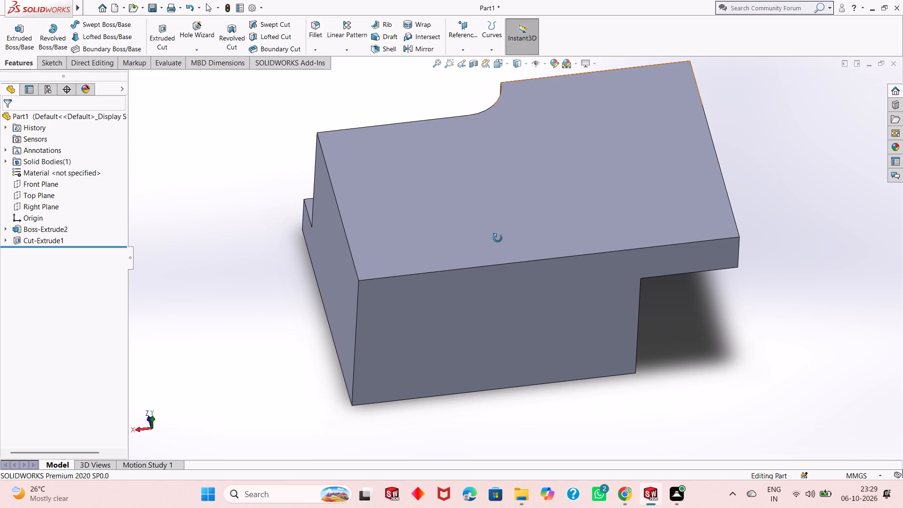
key(Escape)
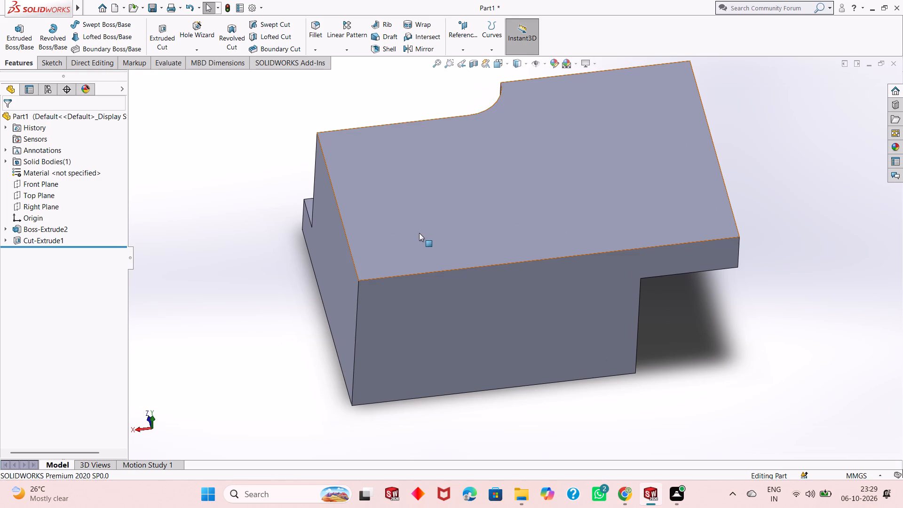
Start a new sketch on the block's top face.
click(562, 209)
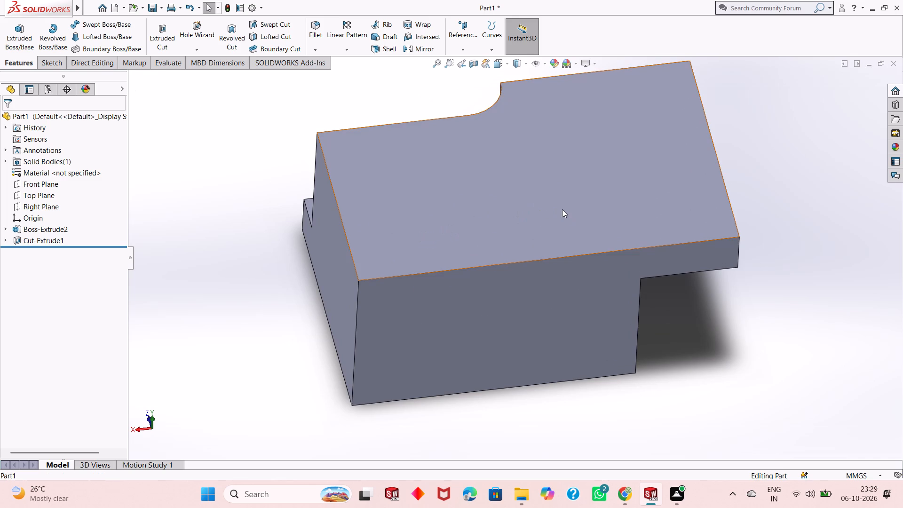
click(576, 184)
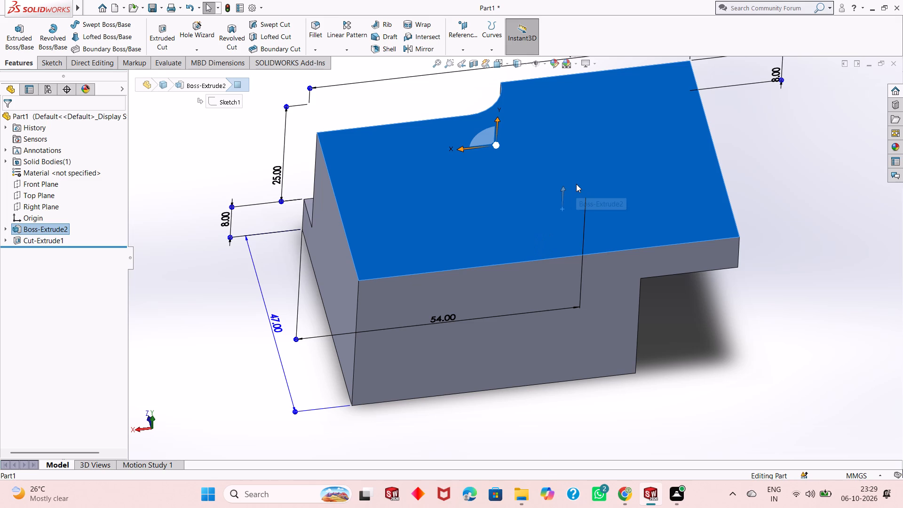
click(616, 157)
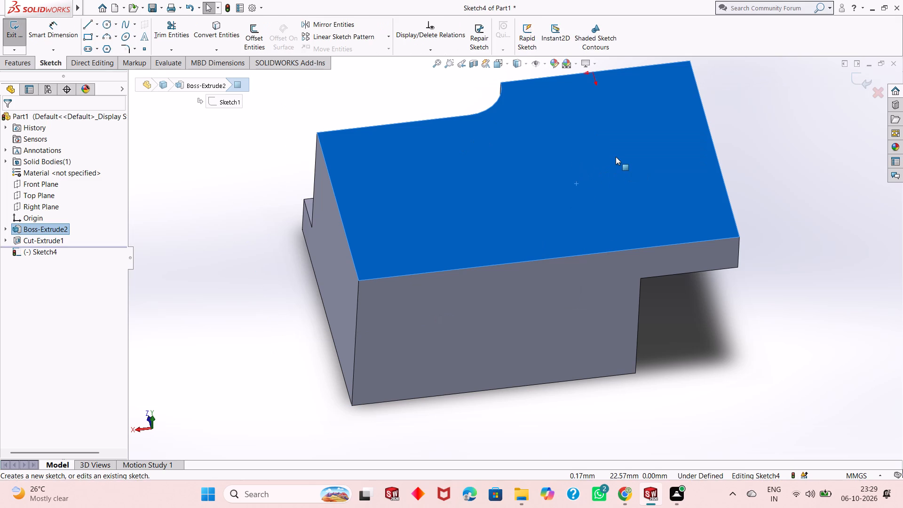
key(ctrl+8)
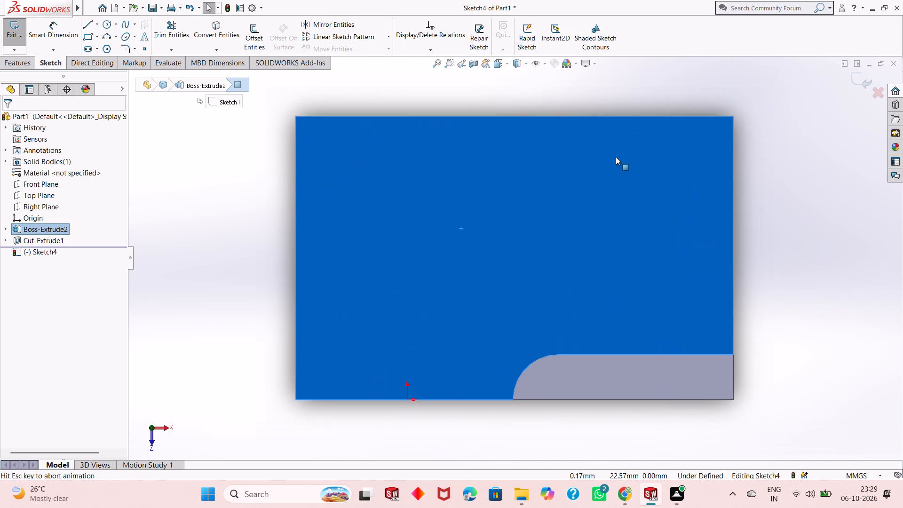
key(Escape)
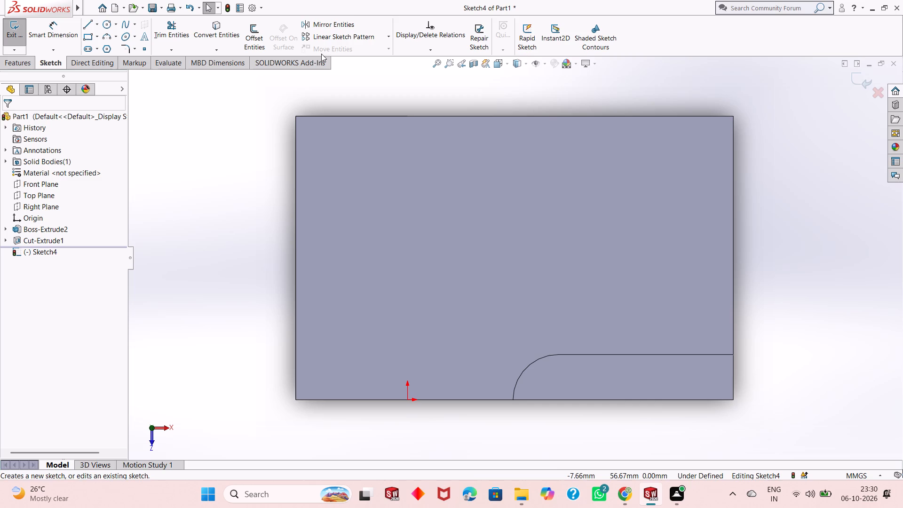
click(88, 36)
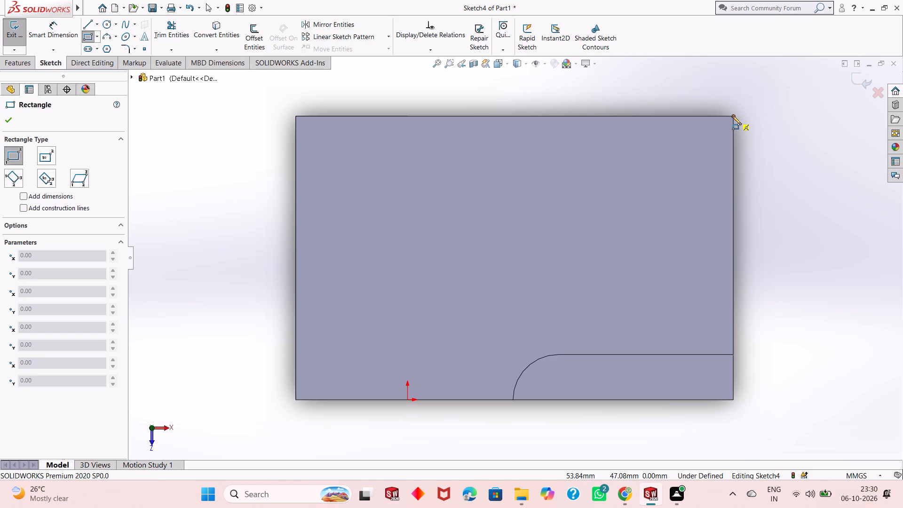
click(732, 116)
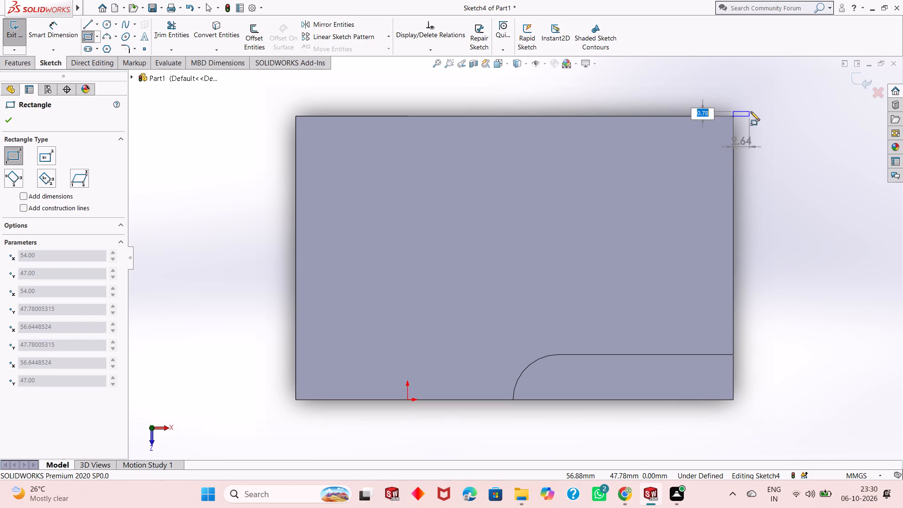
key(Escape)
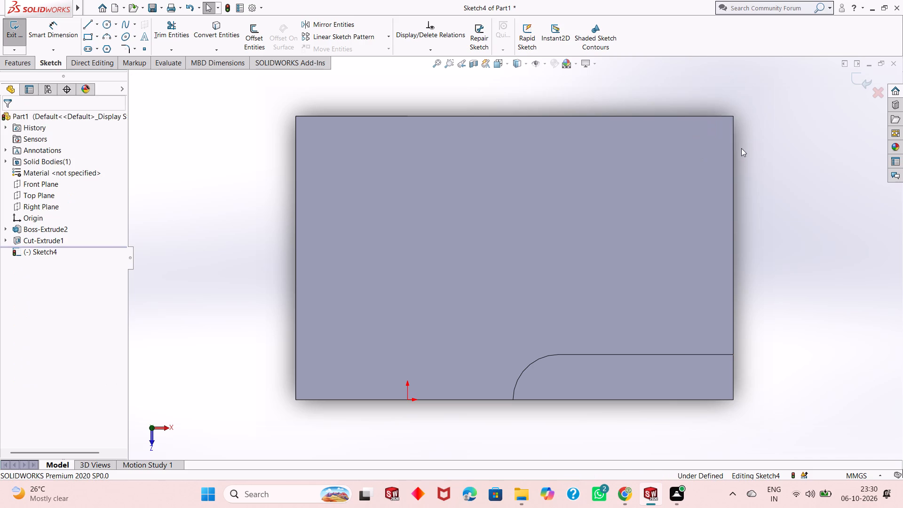
Draw a 7.5 mm vertical line along the block's edge, starting from the corner at the opposite end of that edge from the notch.
click(90, 29)
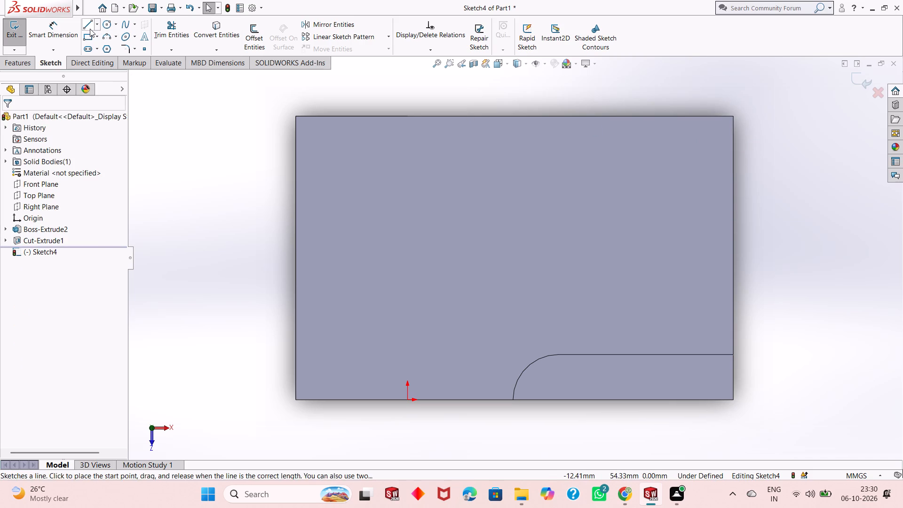
click(732, 116)
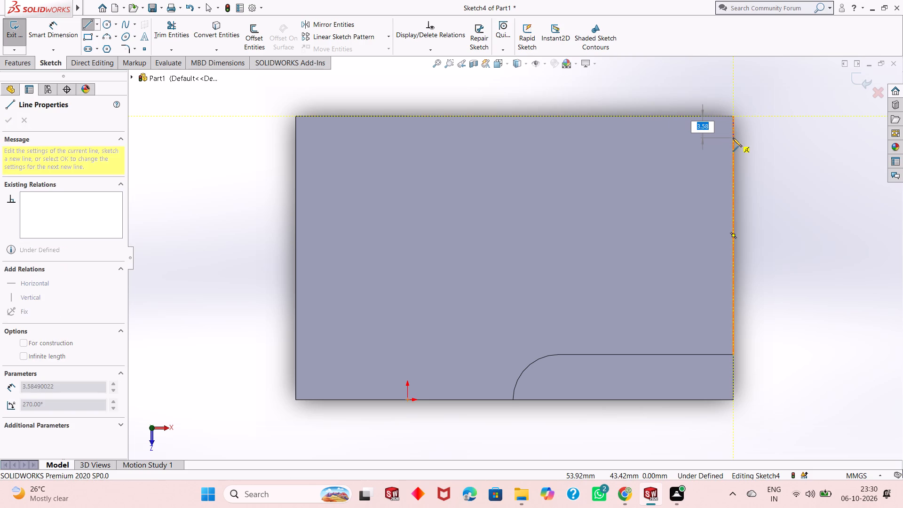
key(7)
text(.5)
key(Return)
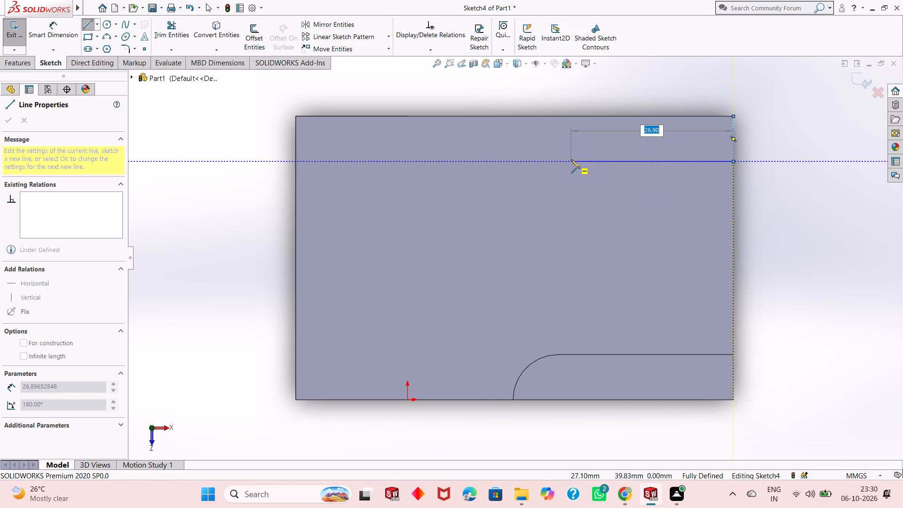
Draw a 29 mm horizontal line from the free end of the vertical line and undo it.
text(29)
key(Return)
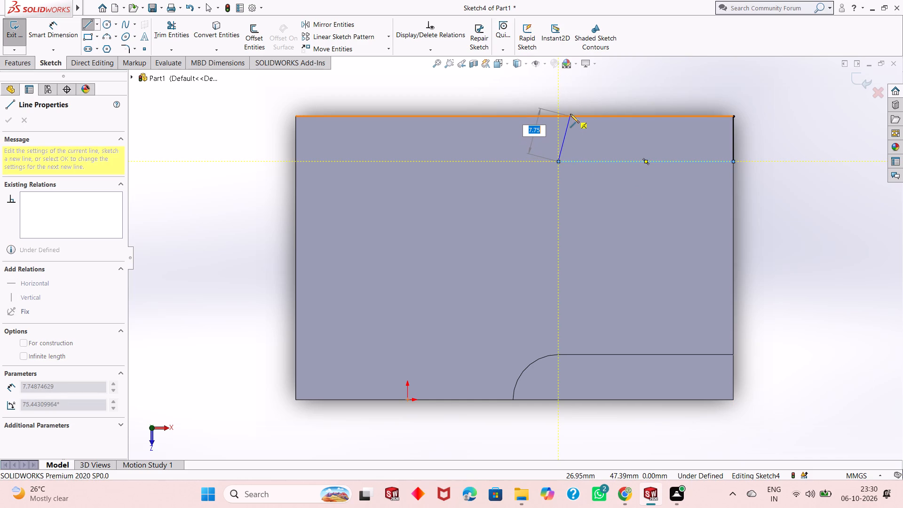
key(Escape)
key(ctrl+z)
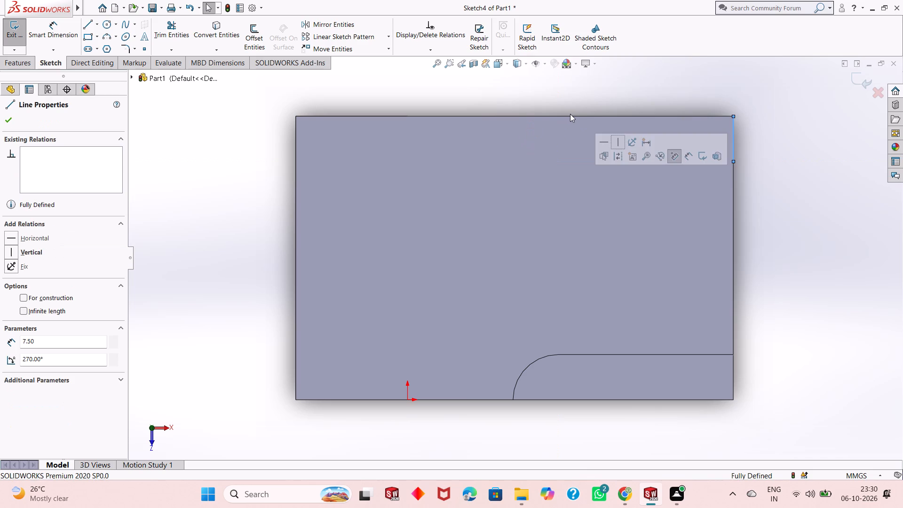
Draw a 29 mm horizontal line inward from the vertical line's free end, and a vertical line from there to the block's back edge.
click(87, 26)
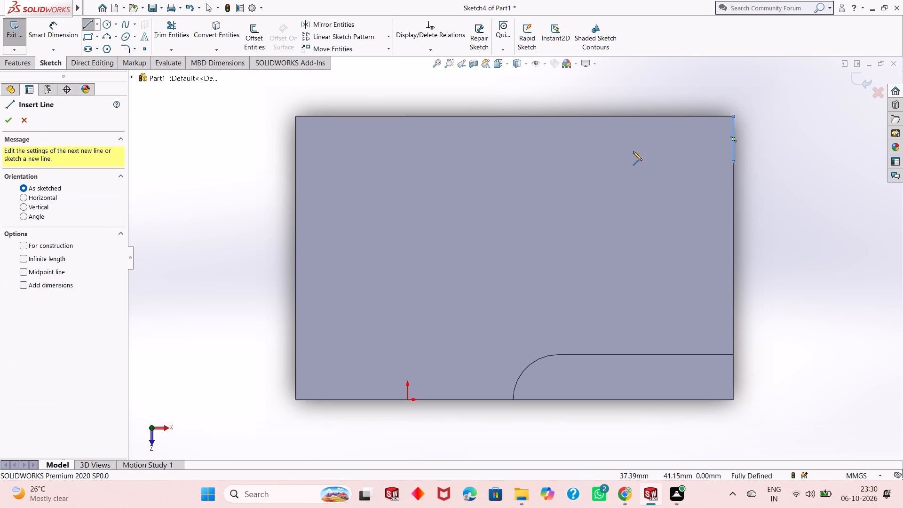
click(734, 162)
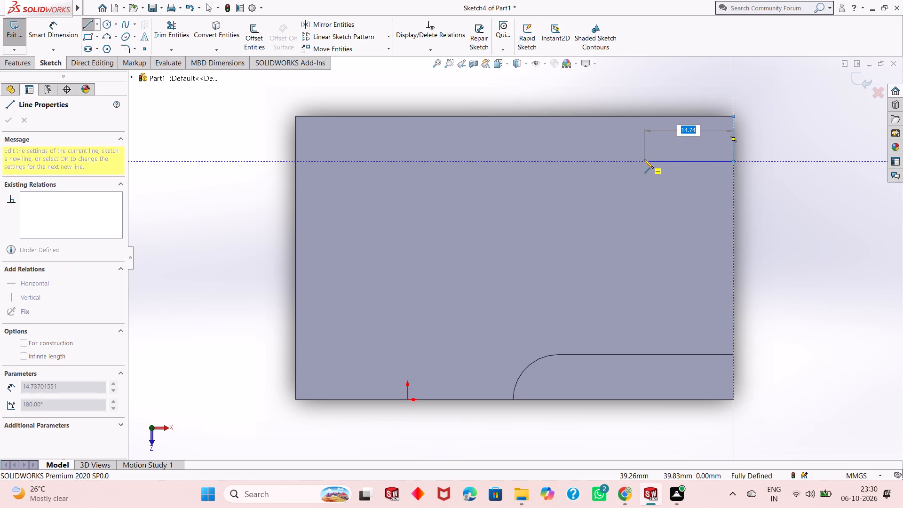
text(29)
key(Return)
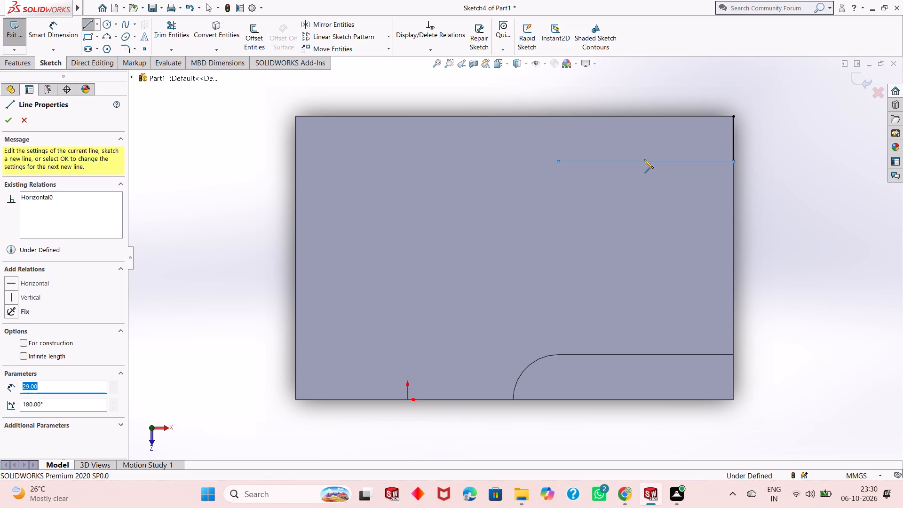
click(559, 115)
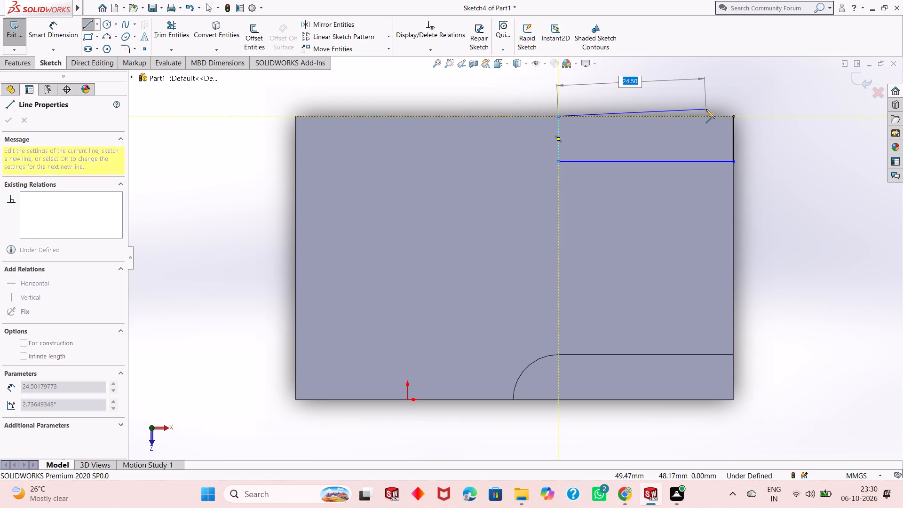
key(Escape)
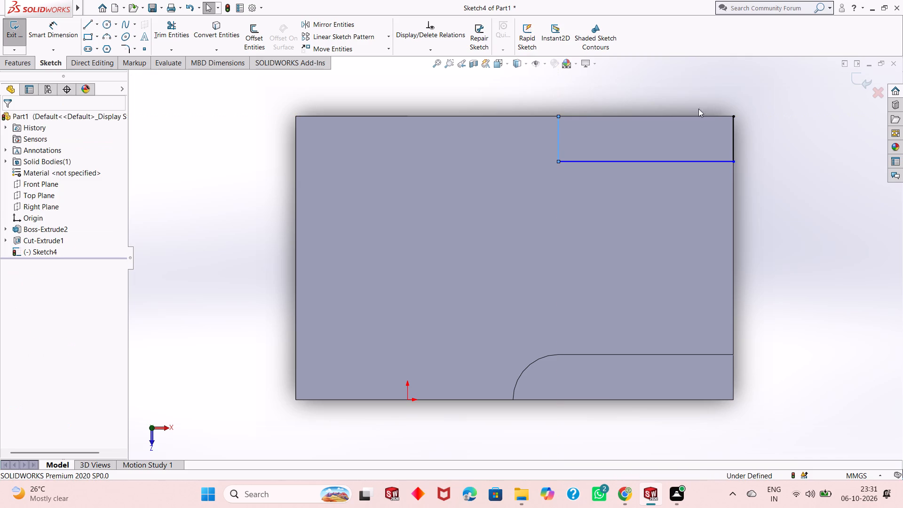
click(655, 105)
click(494, 106)
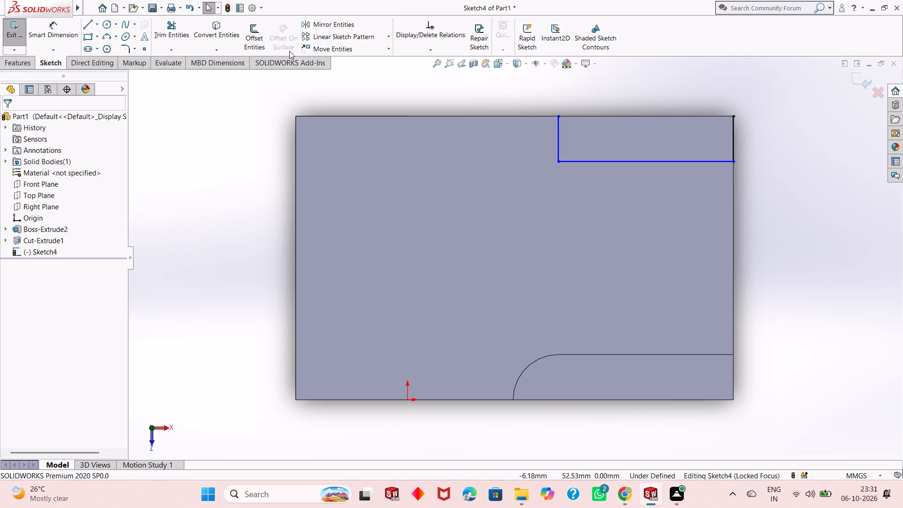
Dimension the length of the short vertical line lying on the block's edge.
click(75, 39)
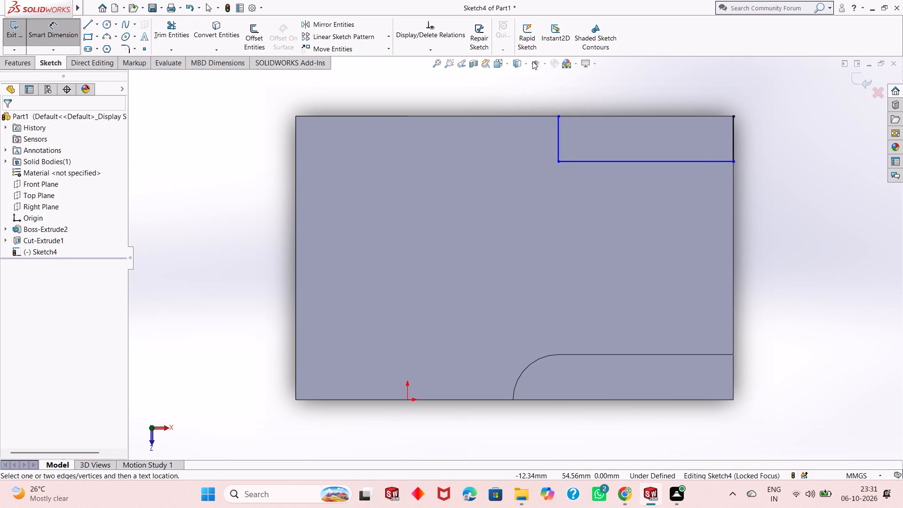
click(735, 150)
click(752, 150)
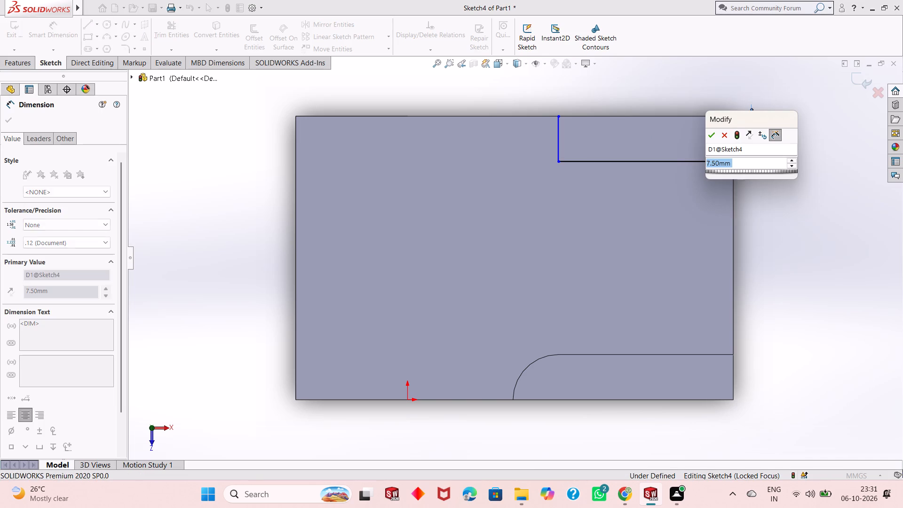
click(709, 131)
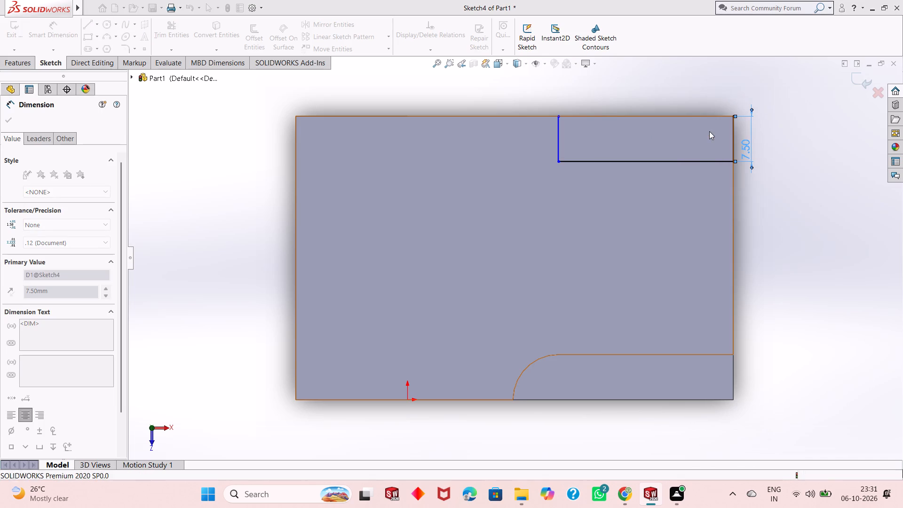
Dimension the length of the horizontal line running inward from the block's side edge.
drag(685, 162, 754, 169)
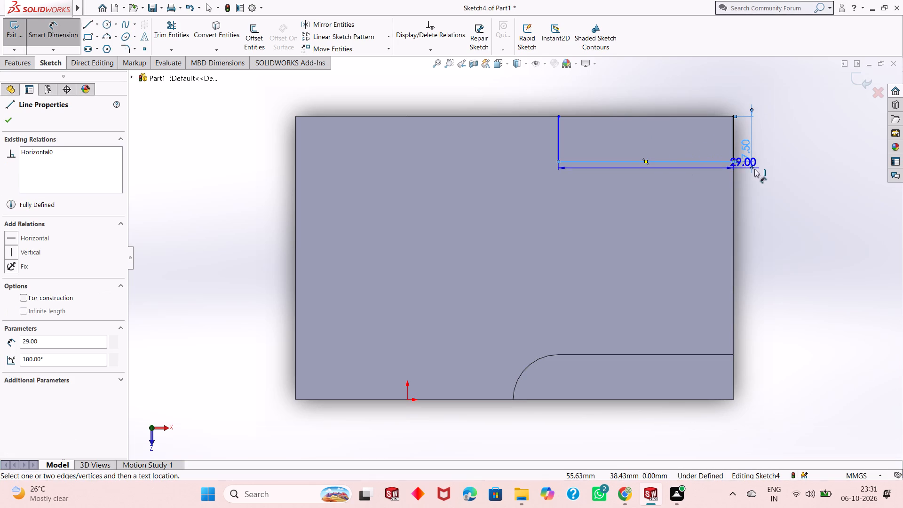
drag(754, 169, 786, 169)
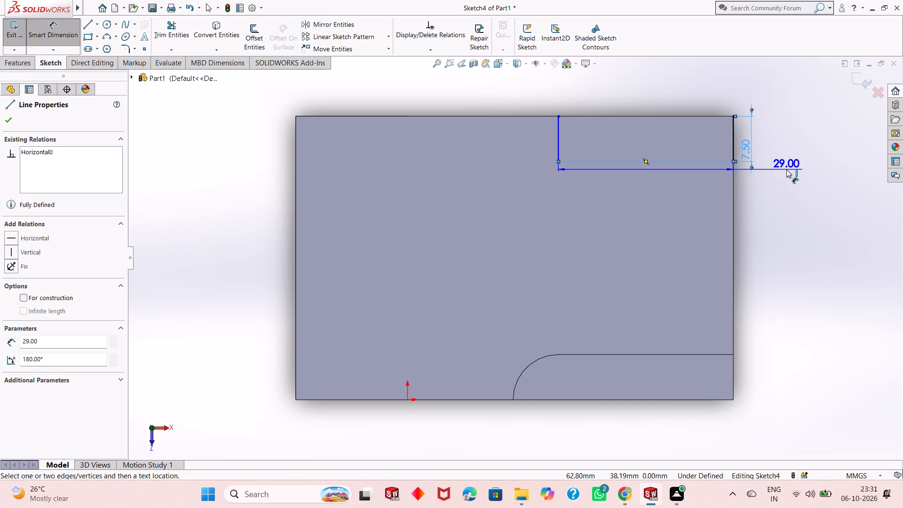
click(784, 179)
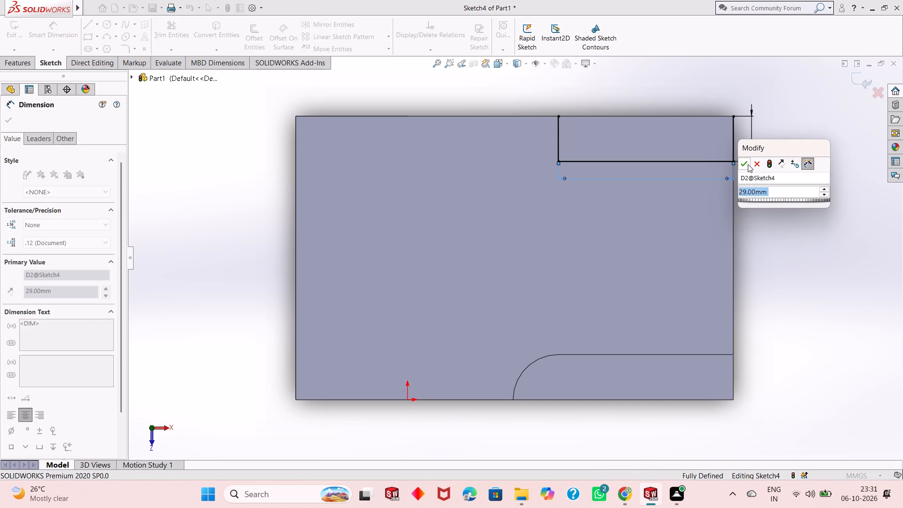
click(748, 164)
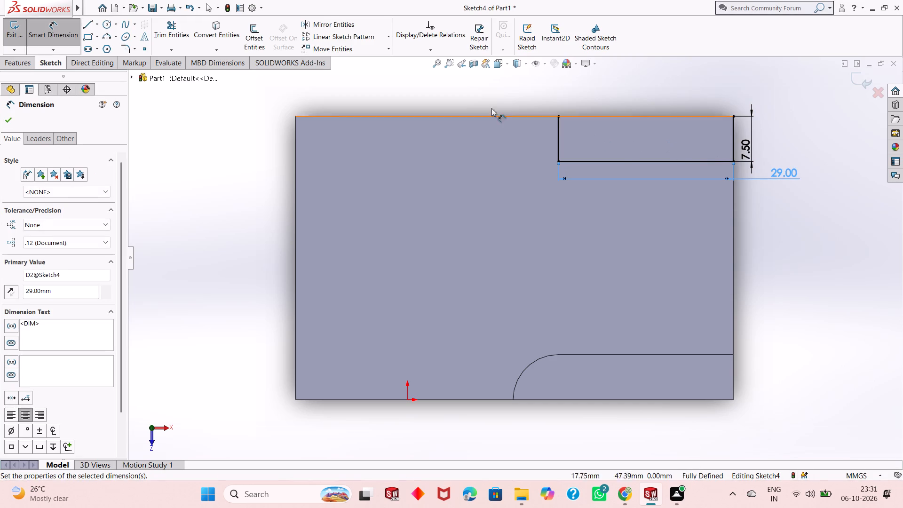
click(10, 116)
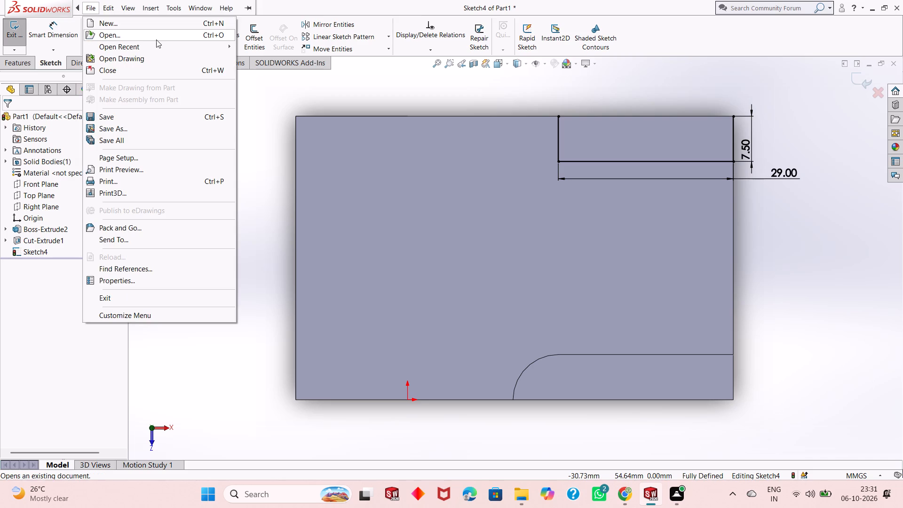
click(268, 114)
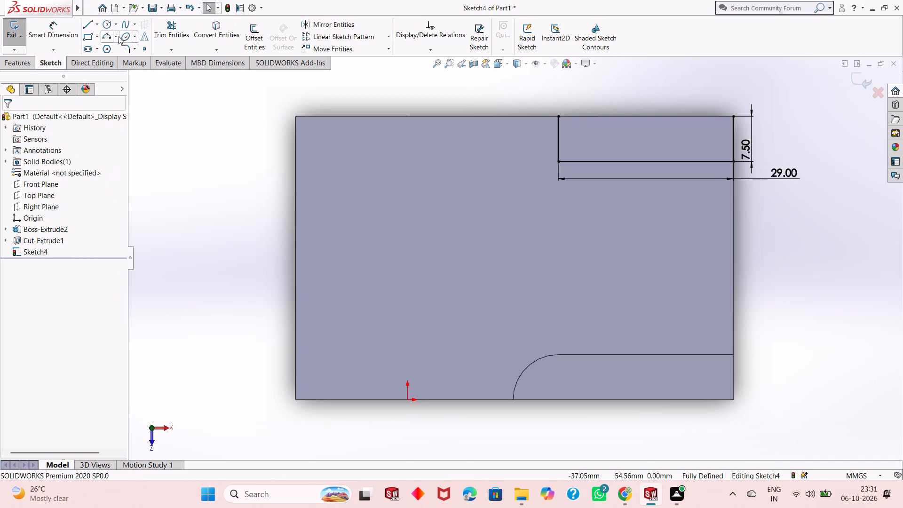
Draw a 7.5 mm radius circle centred where the inner vertical line meets the block's back edge, passing through that line's other end.
click(109, 28)
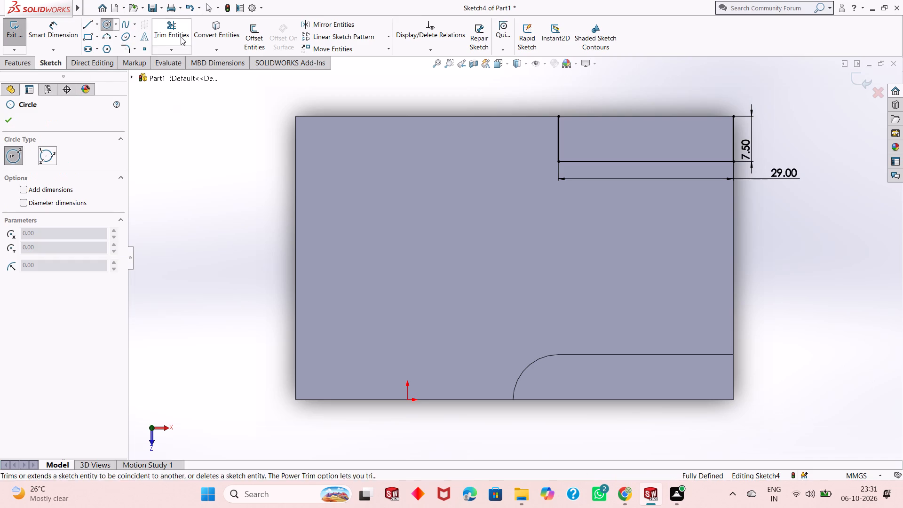
click(561, 116)
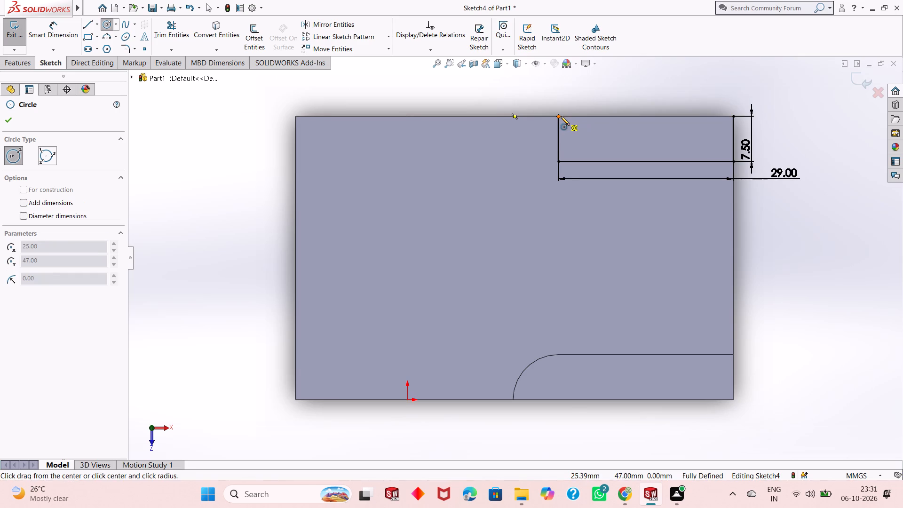
click(559, 163)
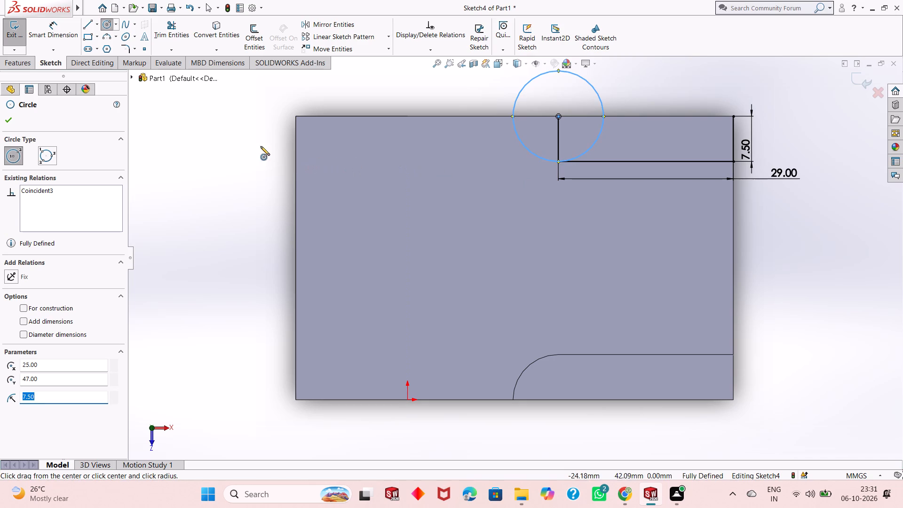
right_click(229, 146)
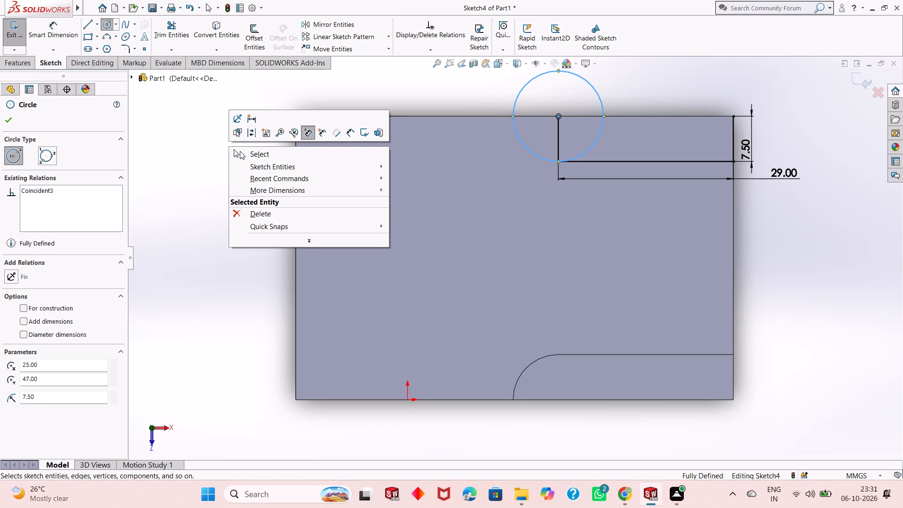
click(240, 151)
drag(240, 151, 312, 132)
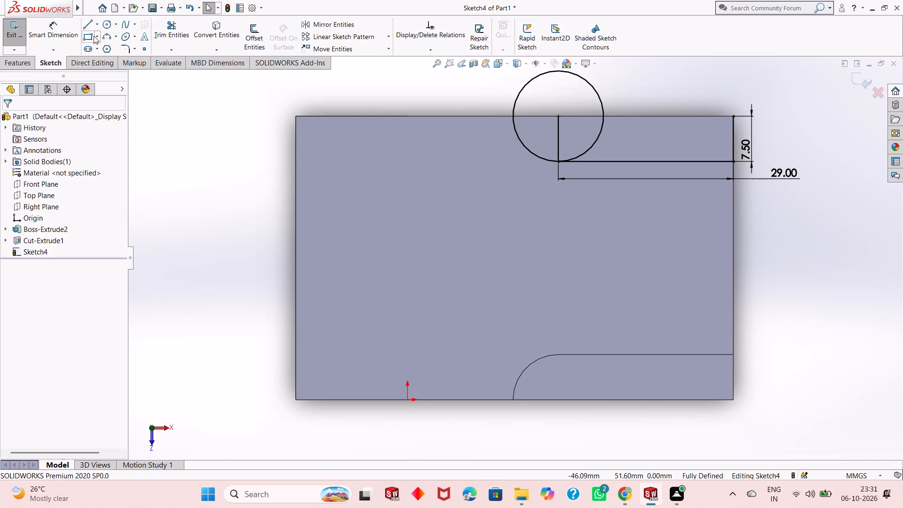
Draw two 7.5 mm lines to the circle's centre: a vertical one from its outermost point and a horizontal one along the block's back edge.
drag(90, 30, 229, 91)
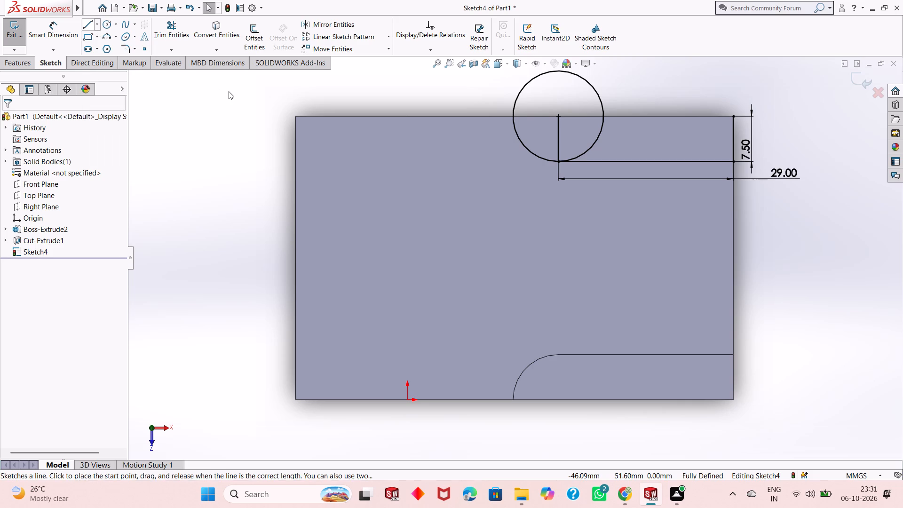
click(89, 29)
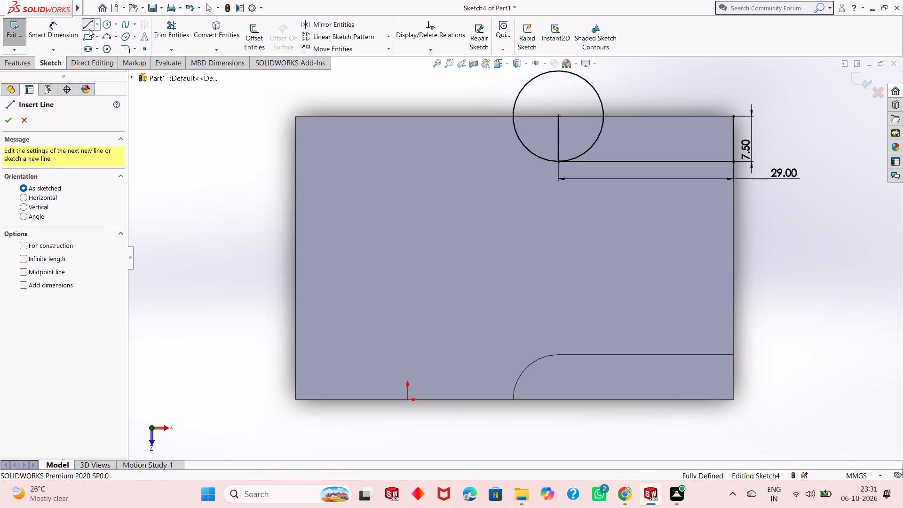
click(557, 71)
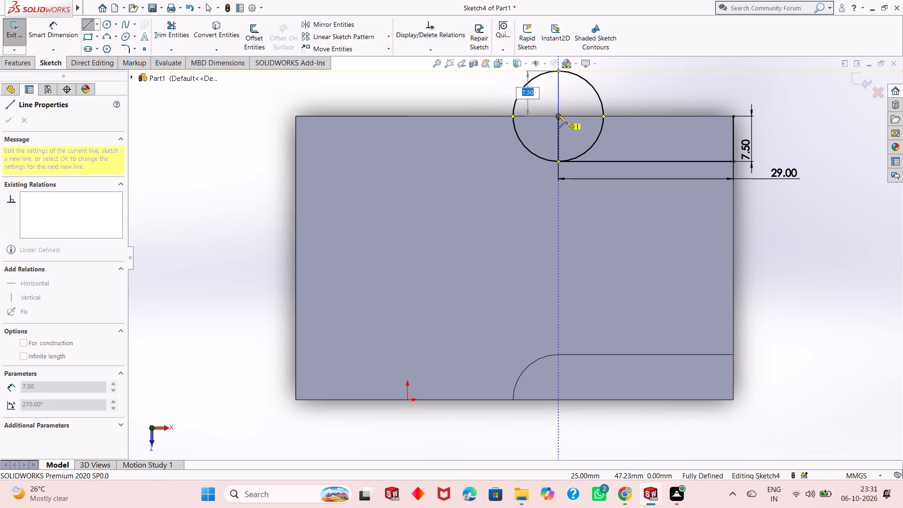
click(558, 115)
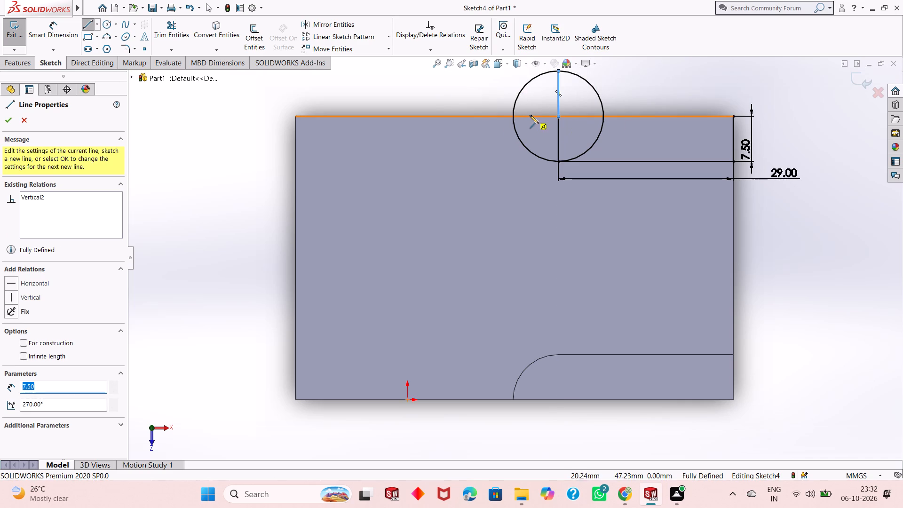
click(515, 116)
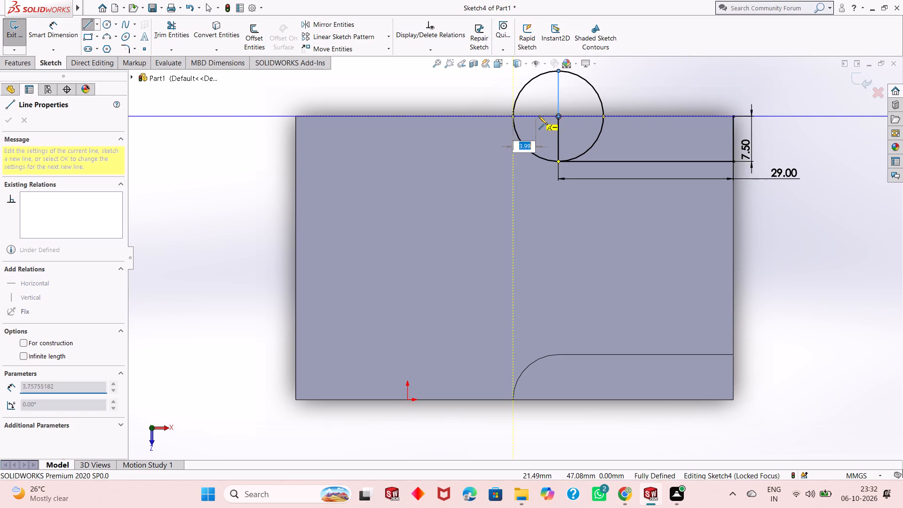
click(559, 118)
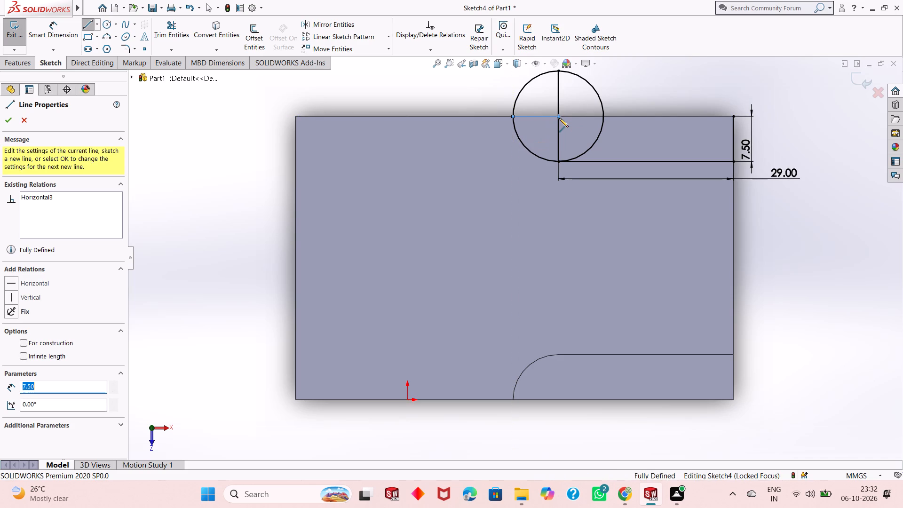
key(Escape)
key(Escape)
key(Escape)
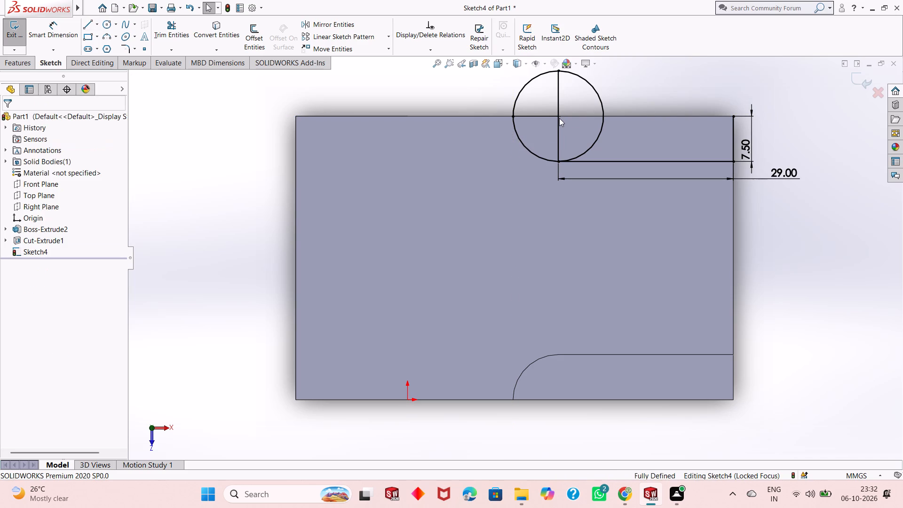
Trim the circle to the quarter arc inside the block and remove the vertical line outside the back edge.
click(156, 31)
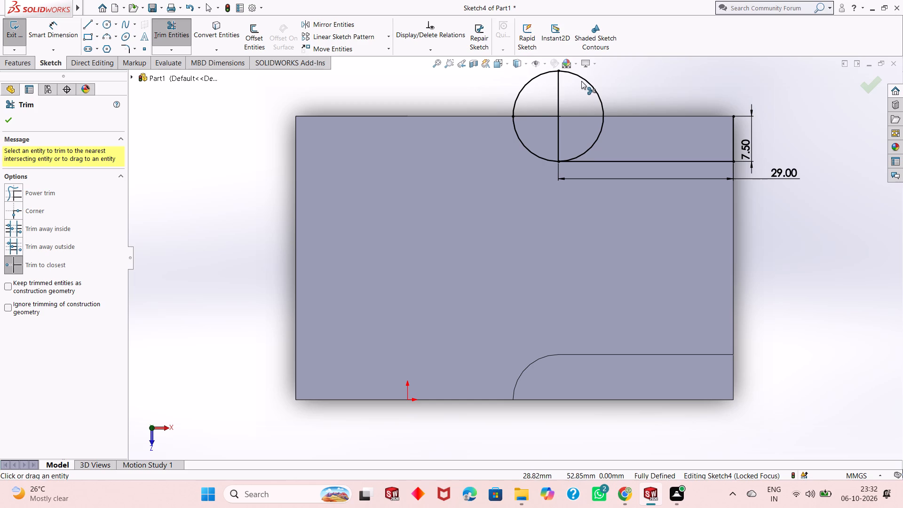
click(594, 86)
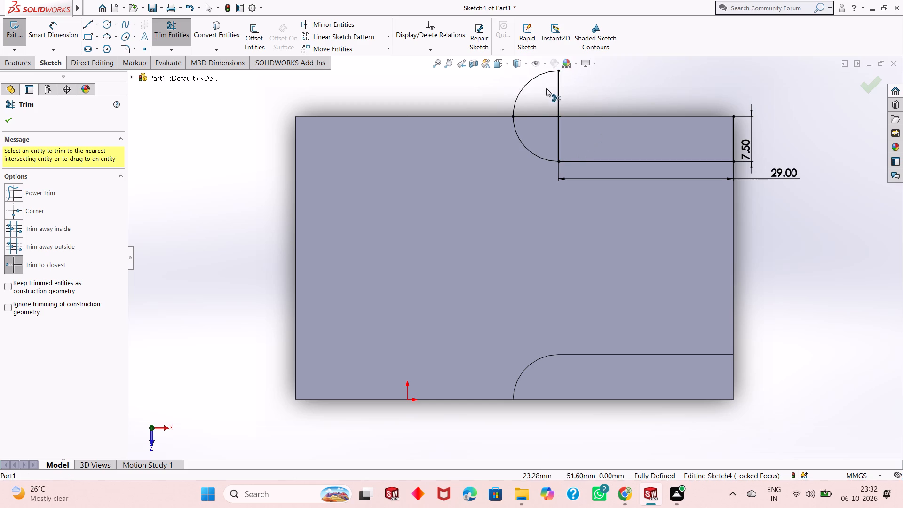
click(532, 80)
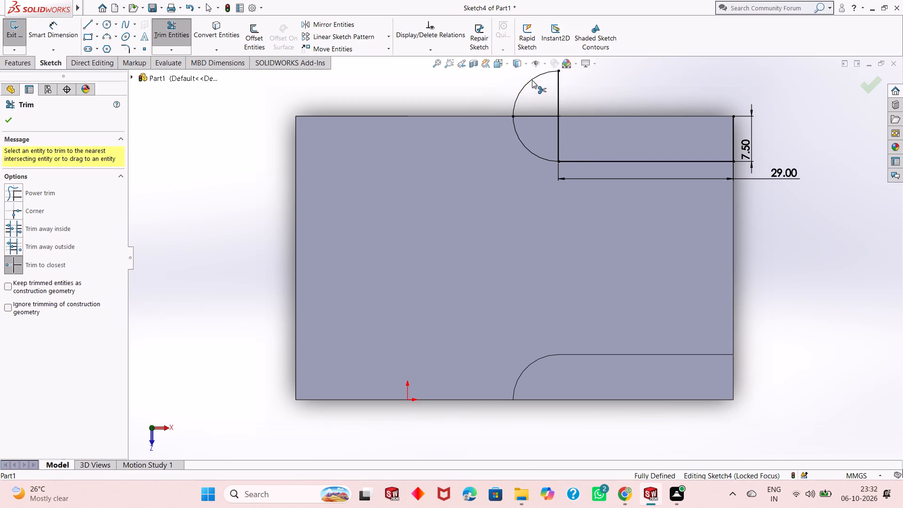
click(561, 95)
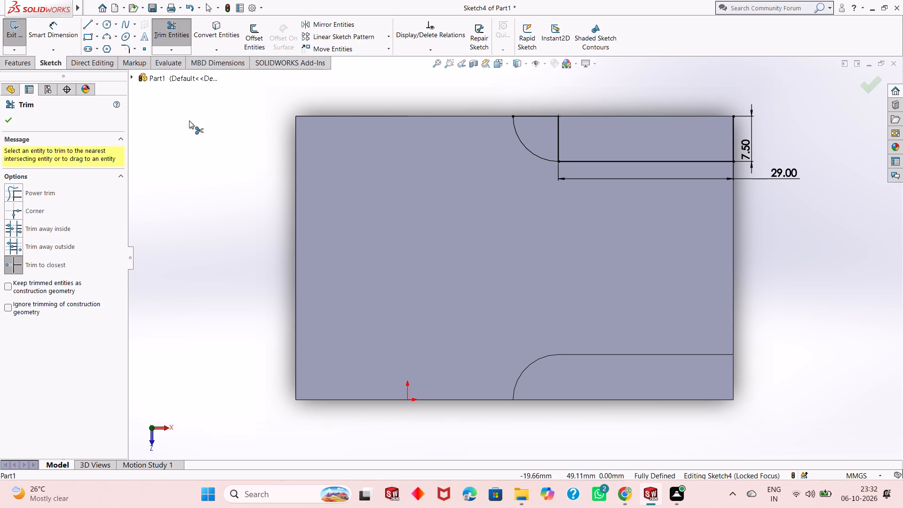
click(9, 120)
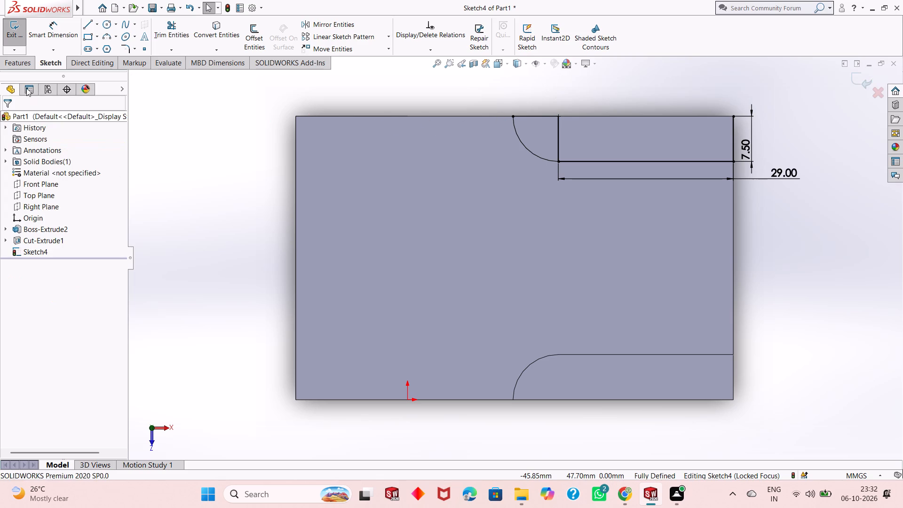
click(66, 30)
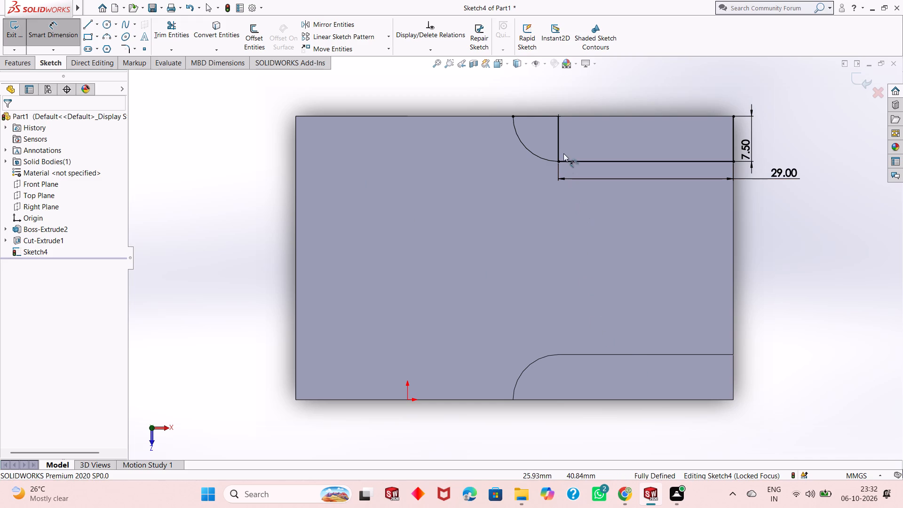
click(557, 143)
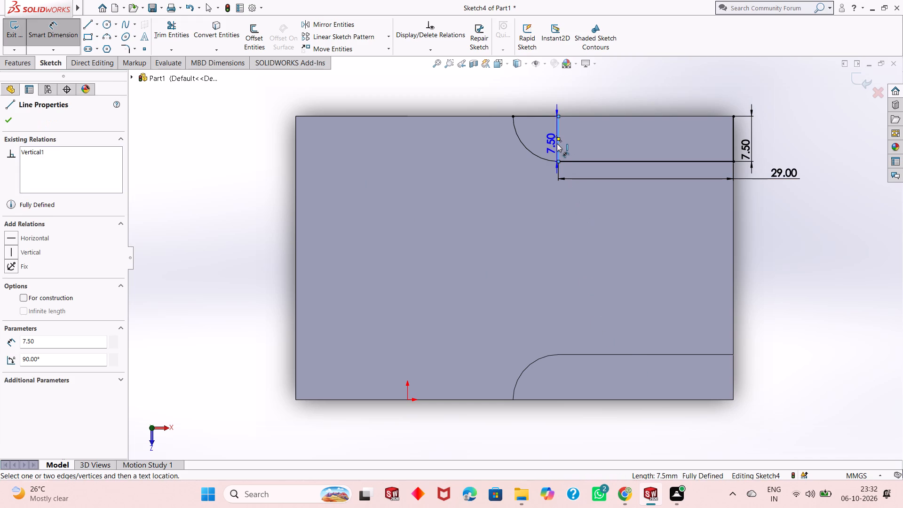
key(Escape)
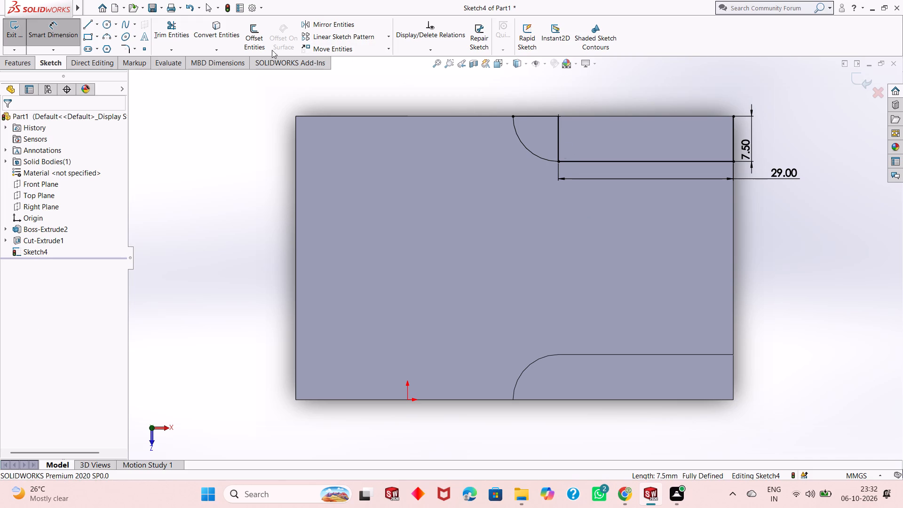
Trim away the vertical line separating the quarter arc from the rectangular part of the profile.
click(182, 32)
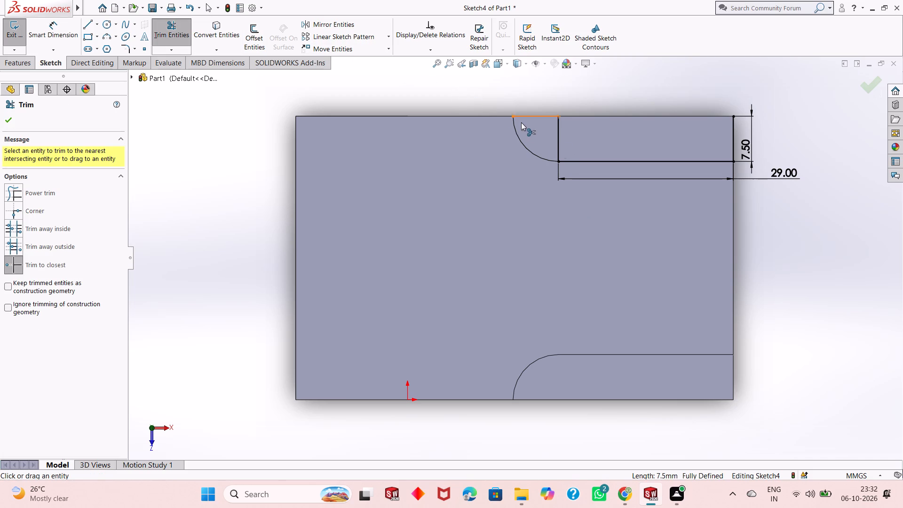
click(559, 143)
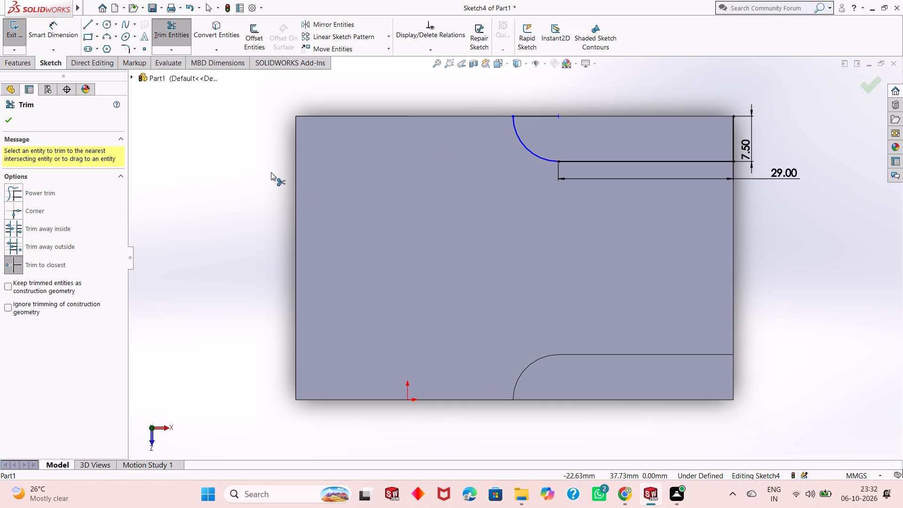
key(Escape)
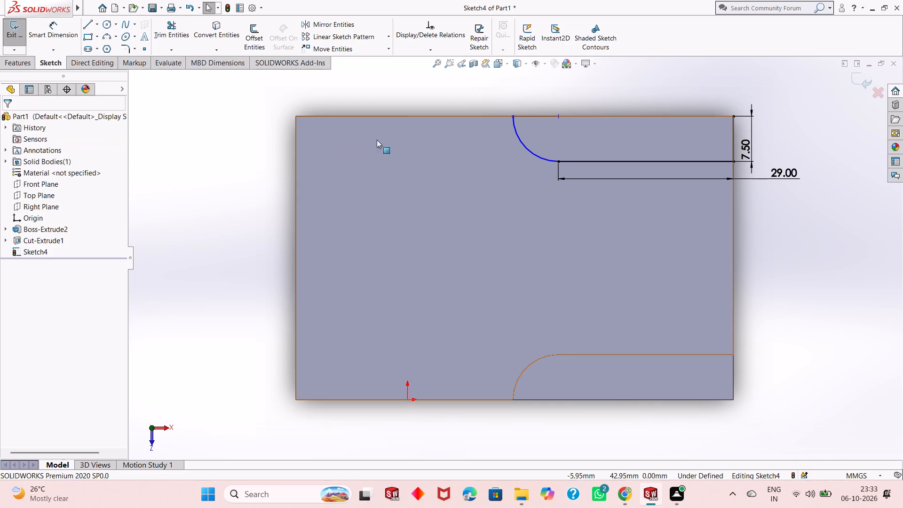
Add an Equal relation between the quarter arc and the rounded edge of the existing notch.
click(518, 142)
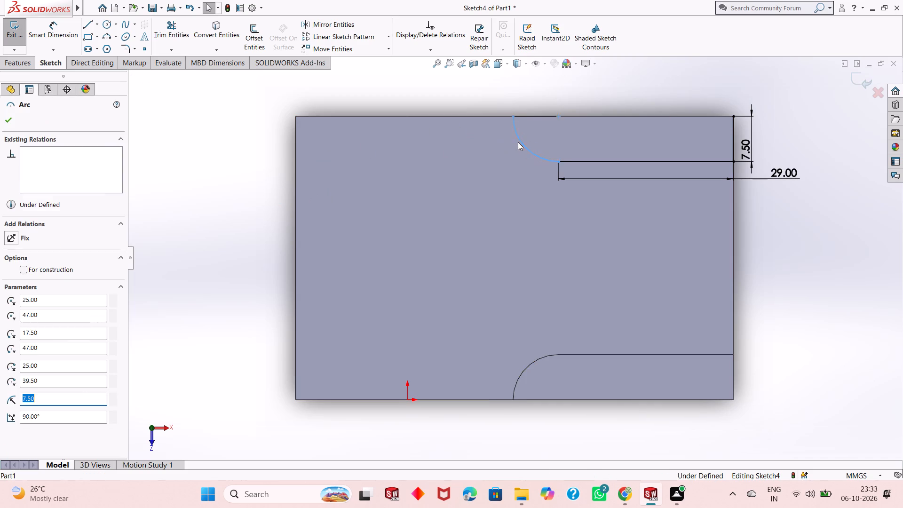
ctrl+click(525, 369)
click(25, 327)
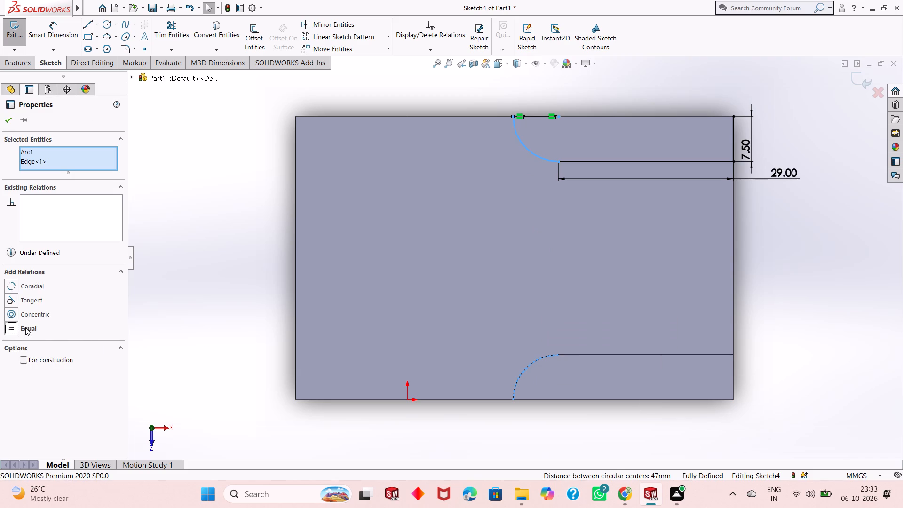
click(12, 123)
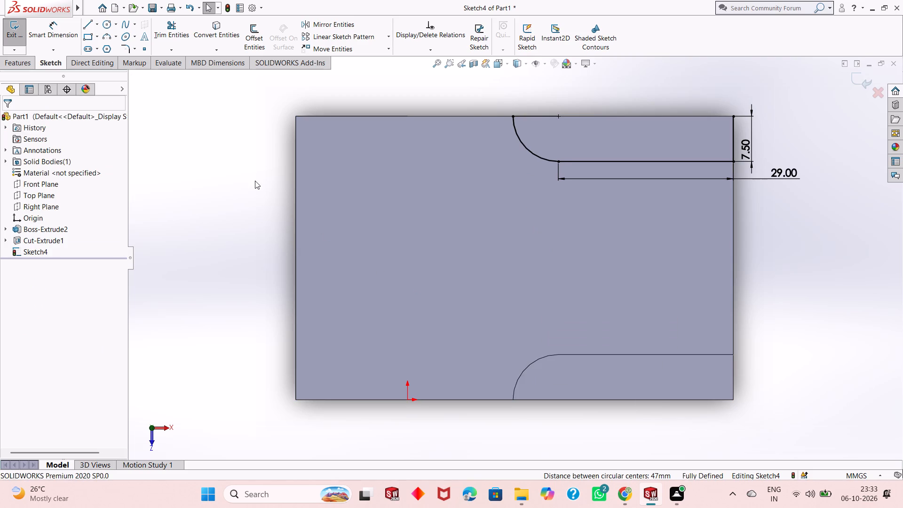
Draw a 29 mm horizontal line along the block's back edge from the arc's centre to the block's corner.
click(82, 29)
click(559, 117)
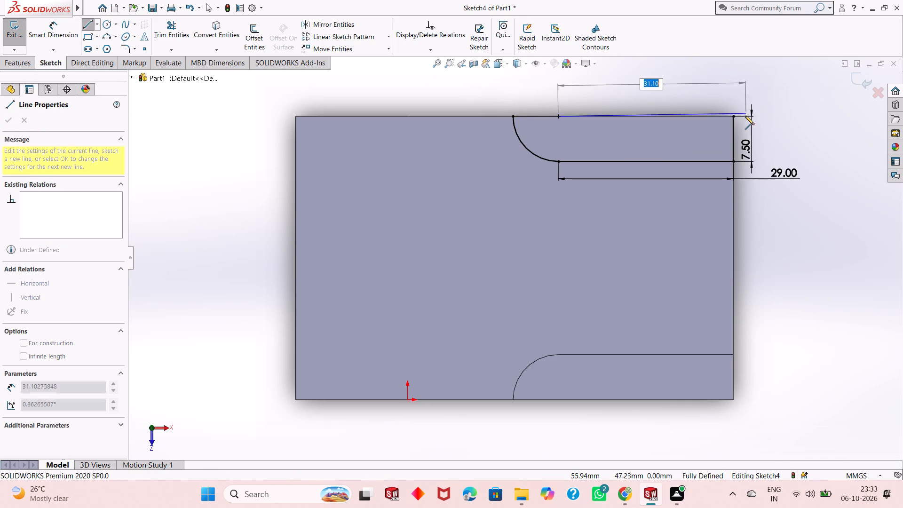
click(734, 118)
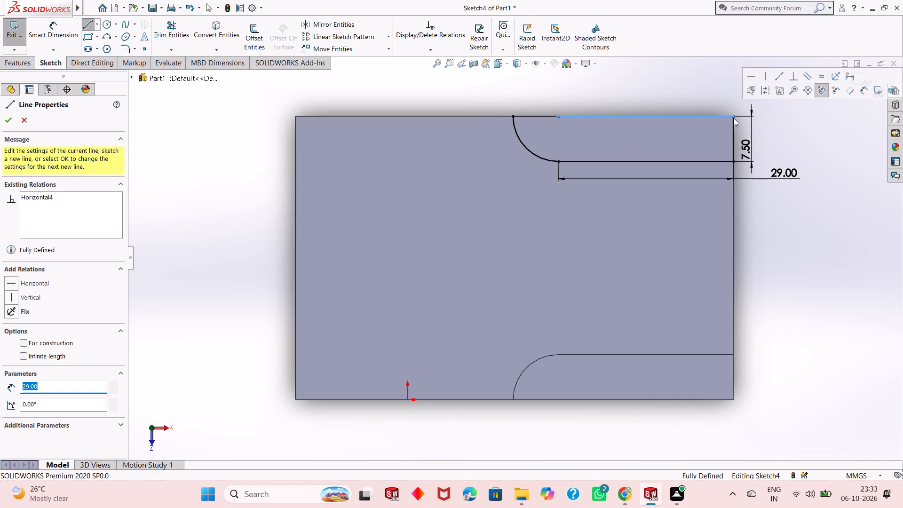
Cut-extrude the closed round-ended notch profile at the block's back edge with a blind depth of 25 mm.
key(Escape)
key(Escape)
key(Escape)
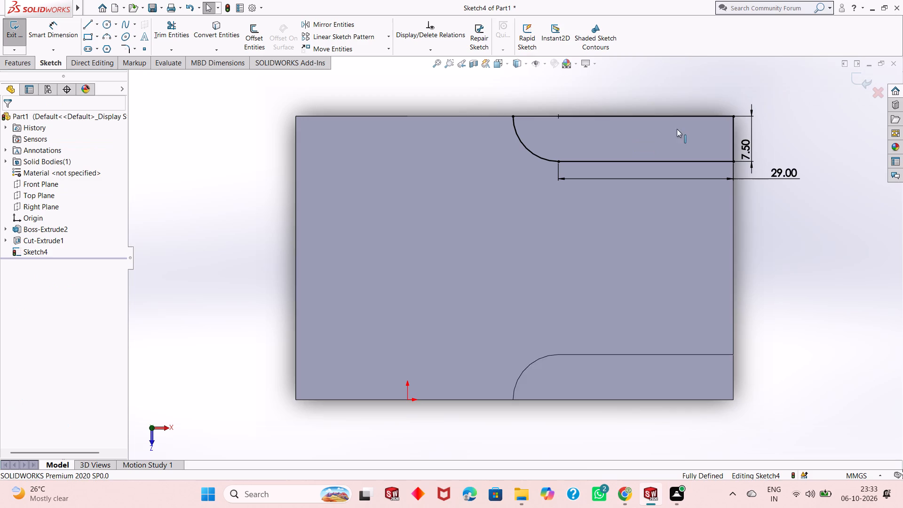
click(28, 67)
click(162, 34)
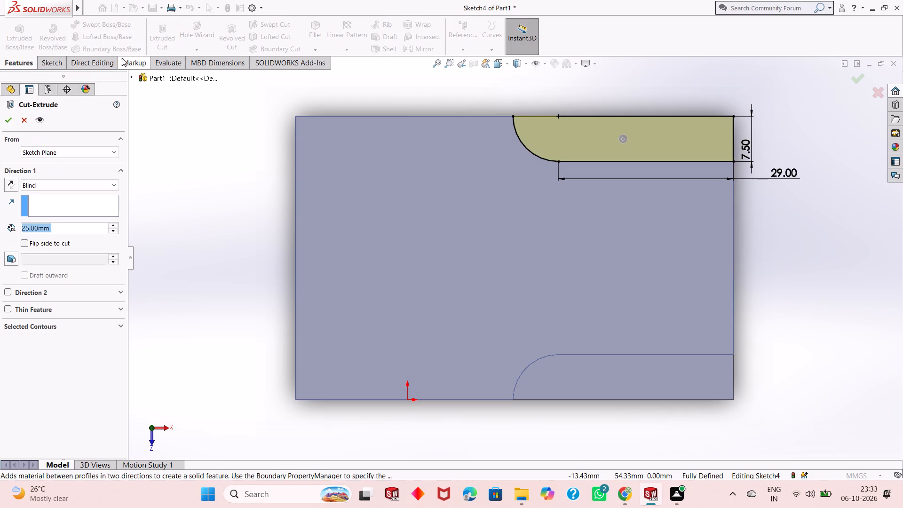
click(14, 119)
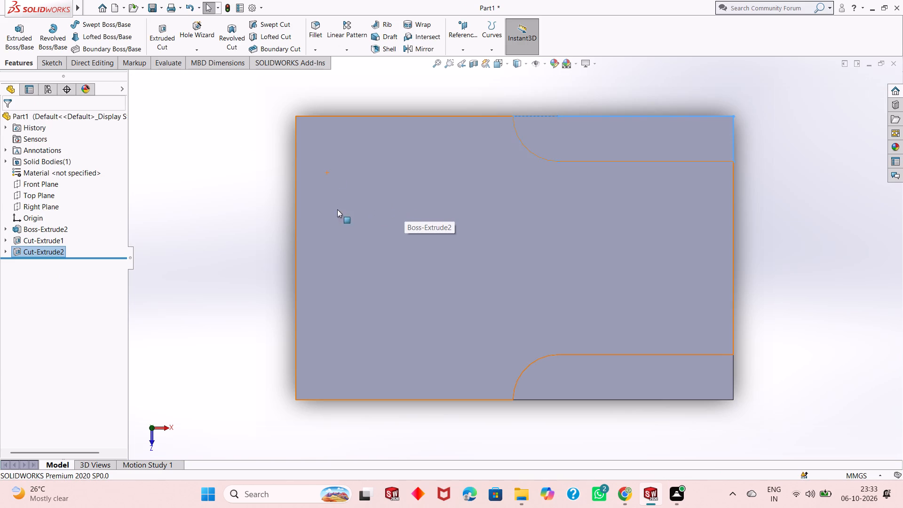
click(255, 226)
Examine the block from several angles to check the two opposite round-ended notches and the stepped side.
right_click(230, 216)
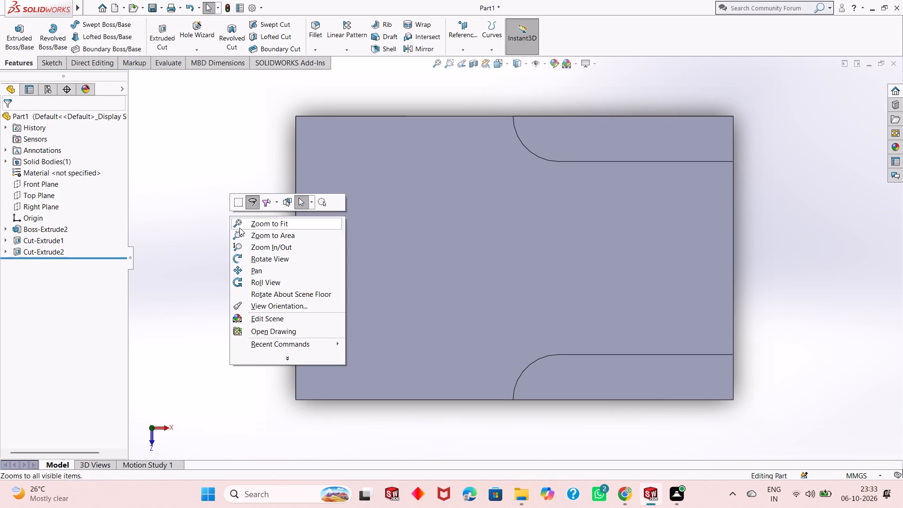
click(271, 254)
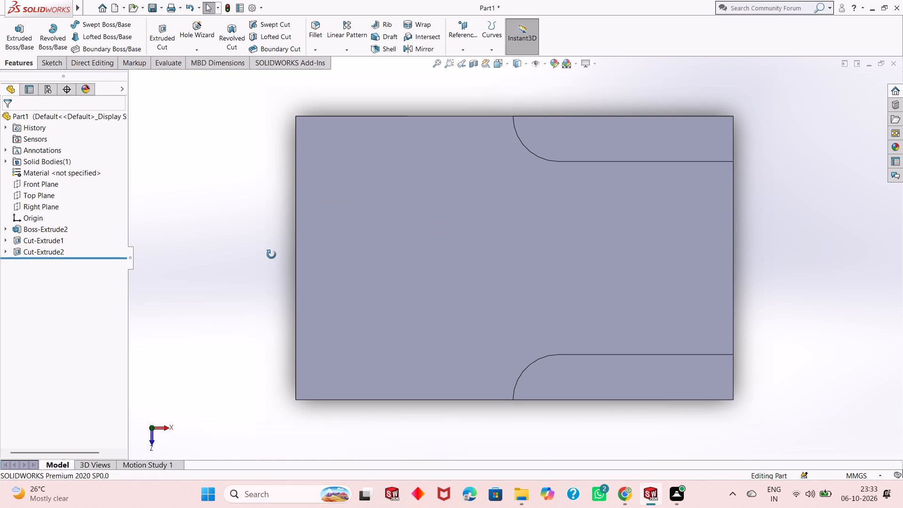
drag(356, 291, 375, 214)
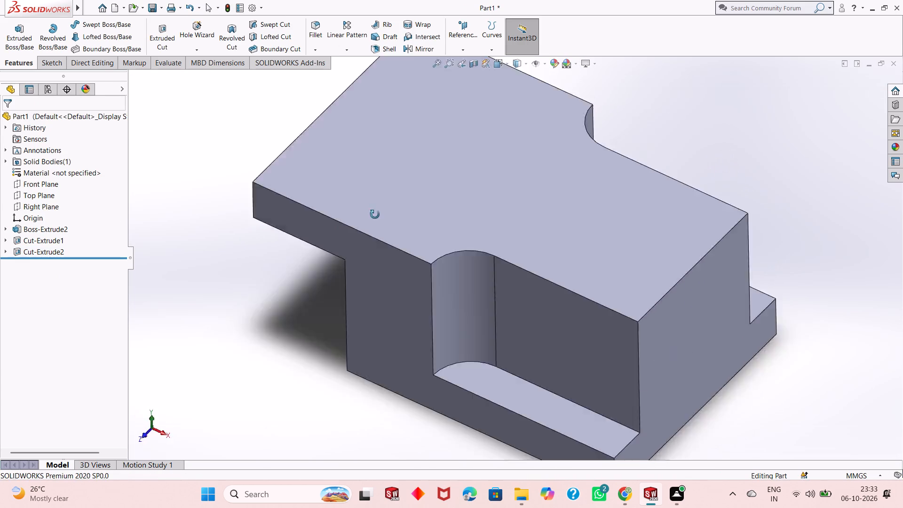
drag(375, 214, 398, 246)
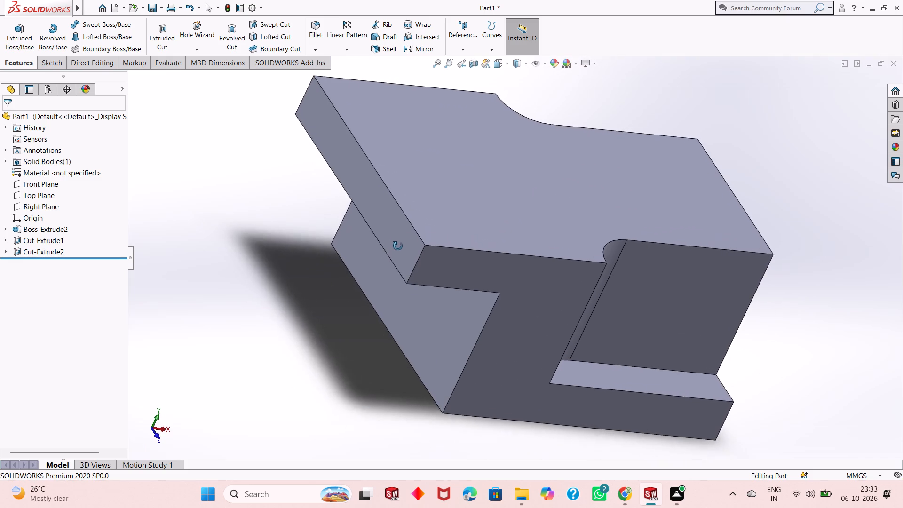
drag(398, 246, 396, 259)
click(303, 281)
right_click(303, 281)
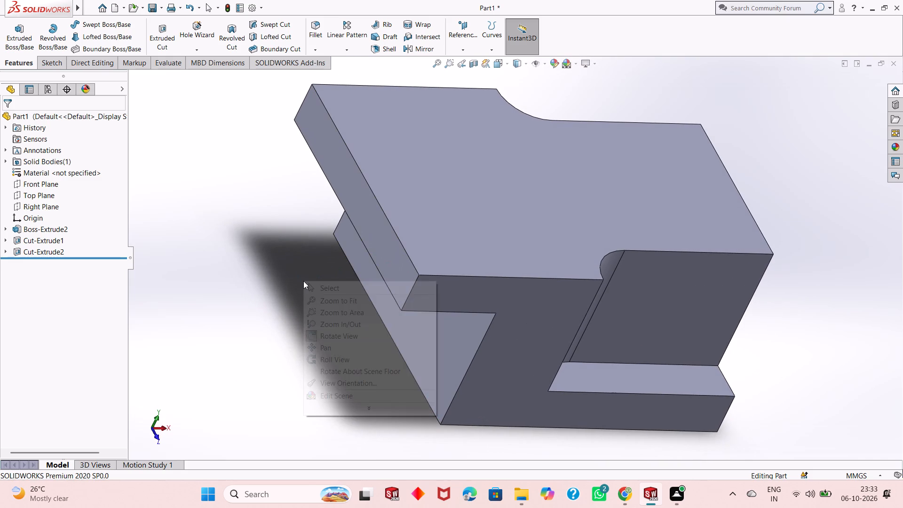
click(315, 284)
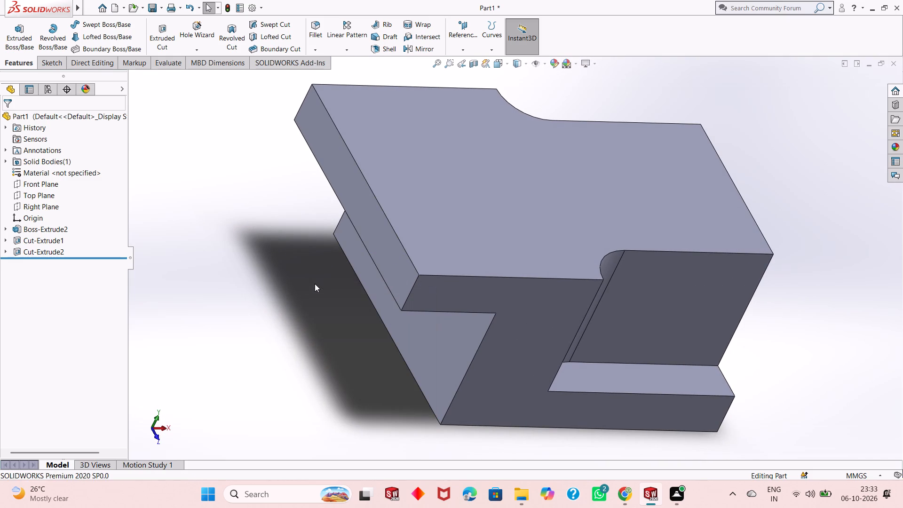
Start a new sketch on the block's top face between the two notches.
click(435, 182)
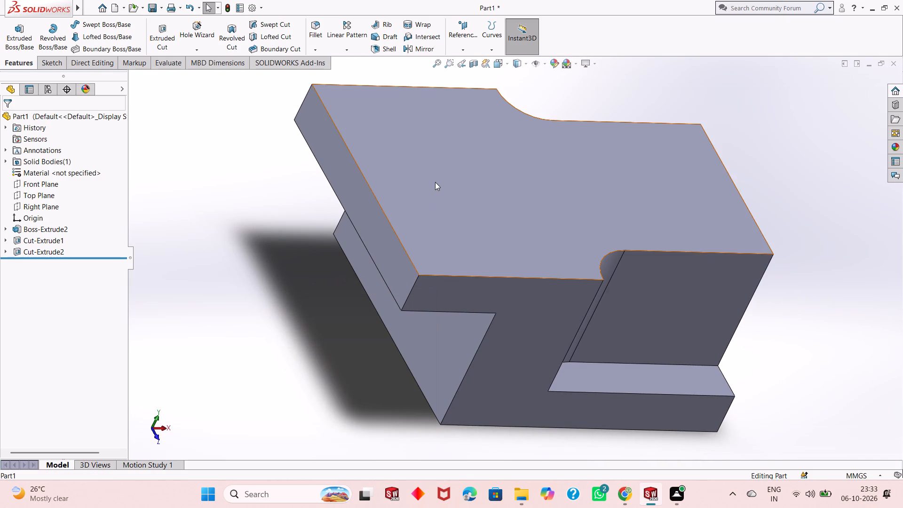
click(479, 160)
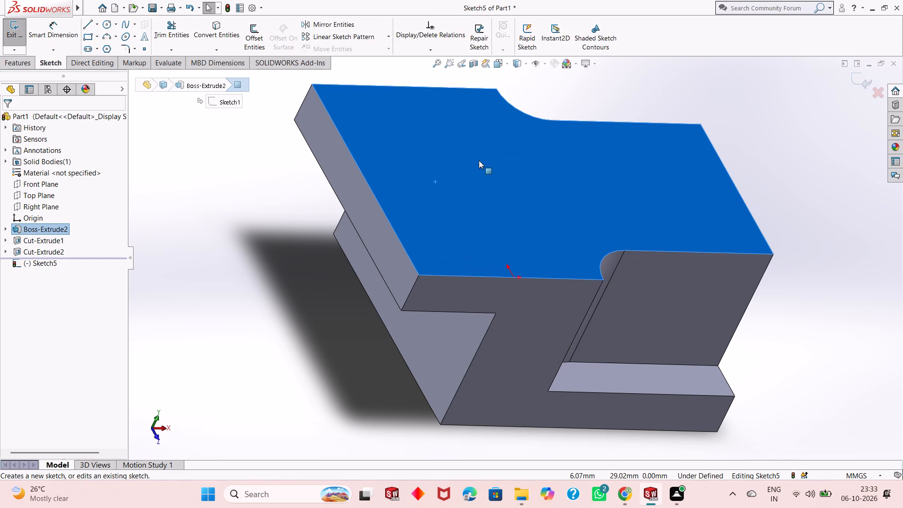
key(ctrl+8)
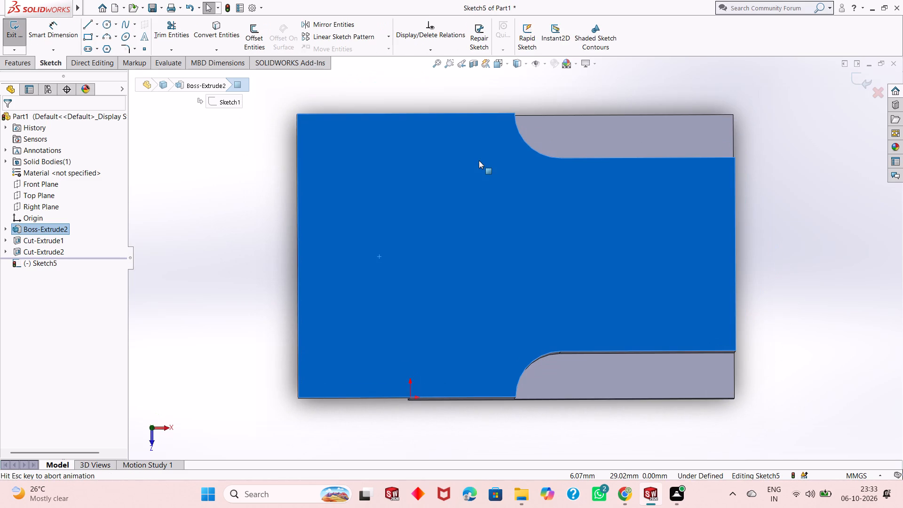
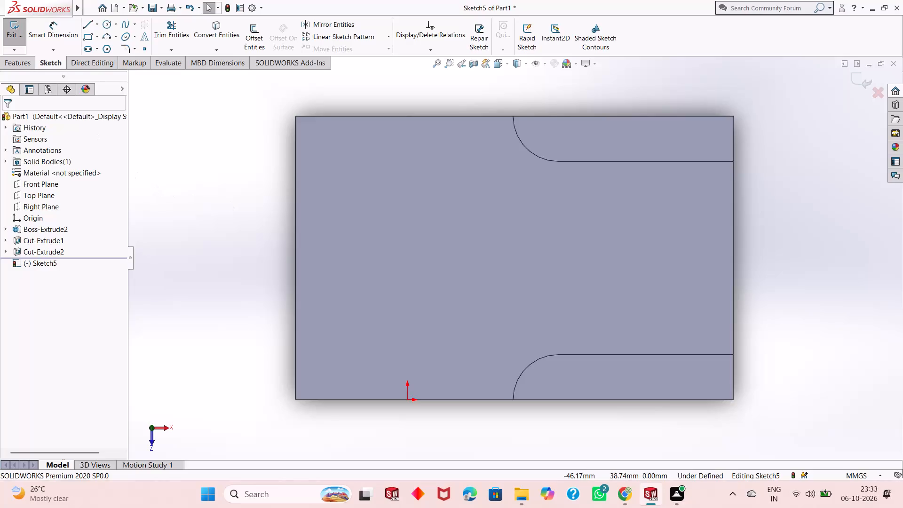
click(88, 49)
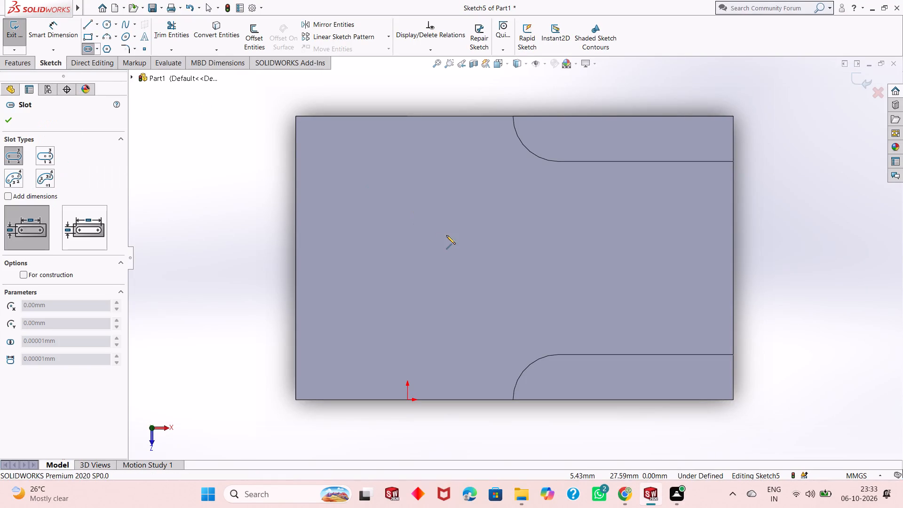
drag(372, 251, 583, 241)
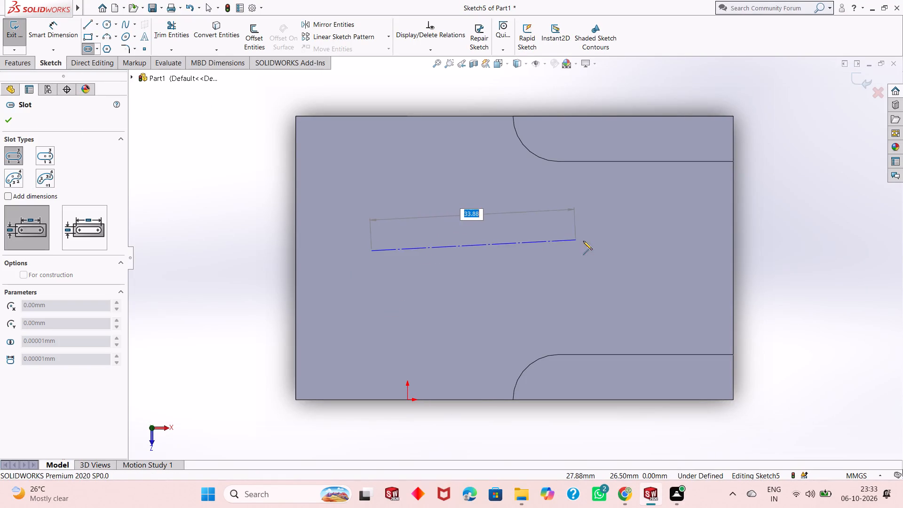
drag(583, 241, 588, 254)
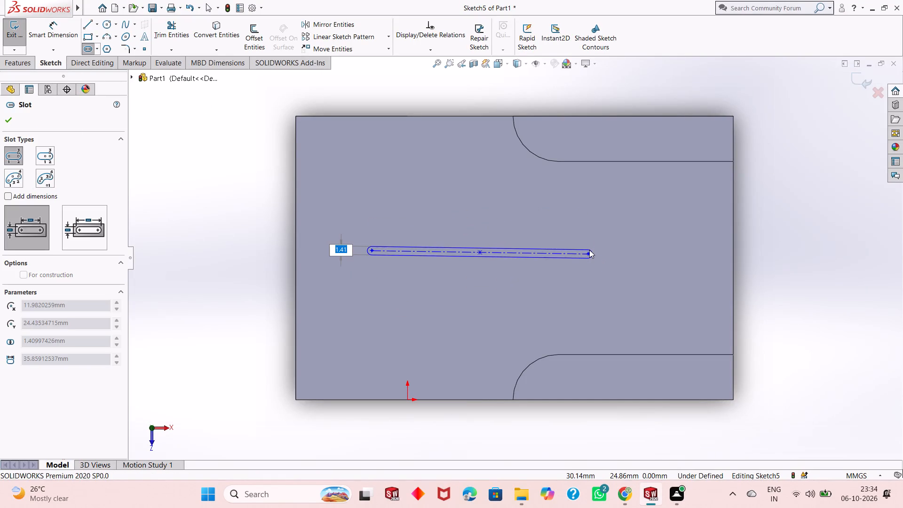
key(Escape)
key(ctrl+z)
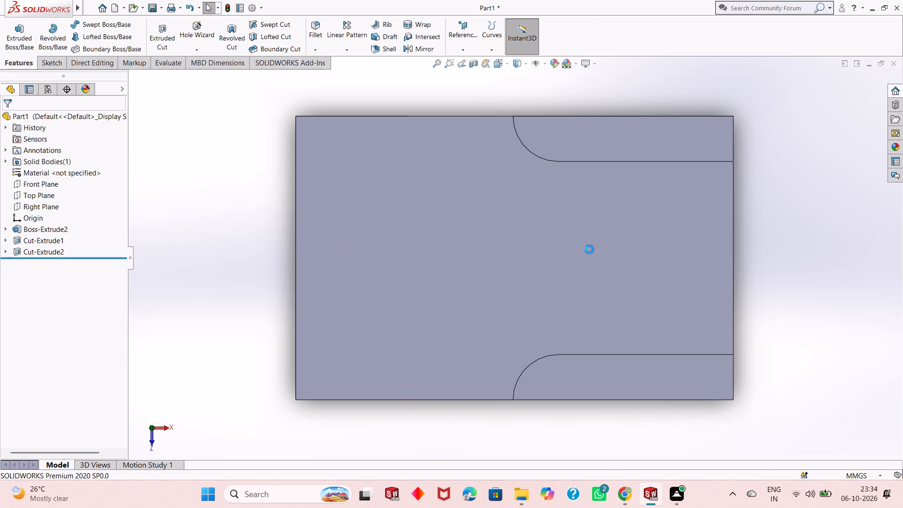
Start a new sketch on the block's top face between the two notches.
click(337, 222)
right_click(340, 222)
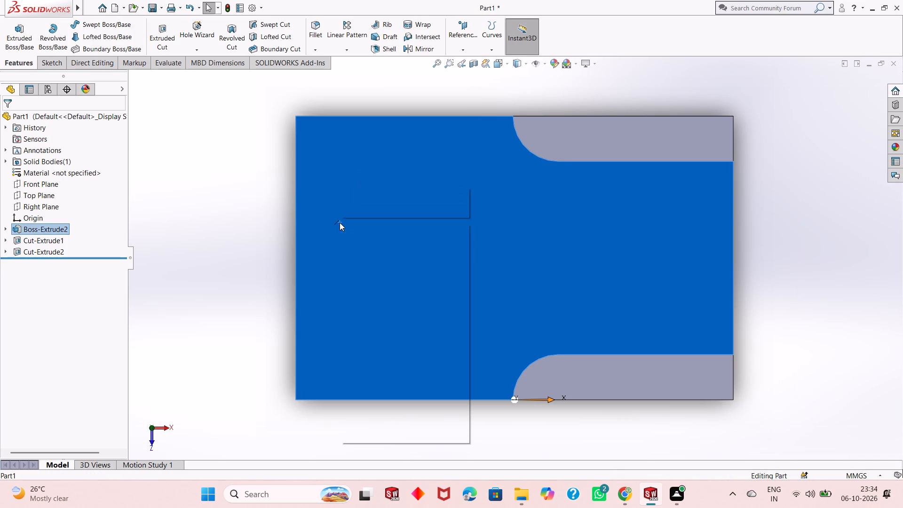
click(362, 207)
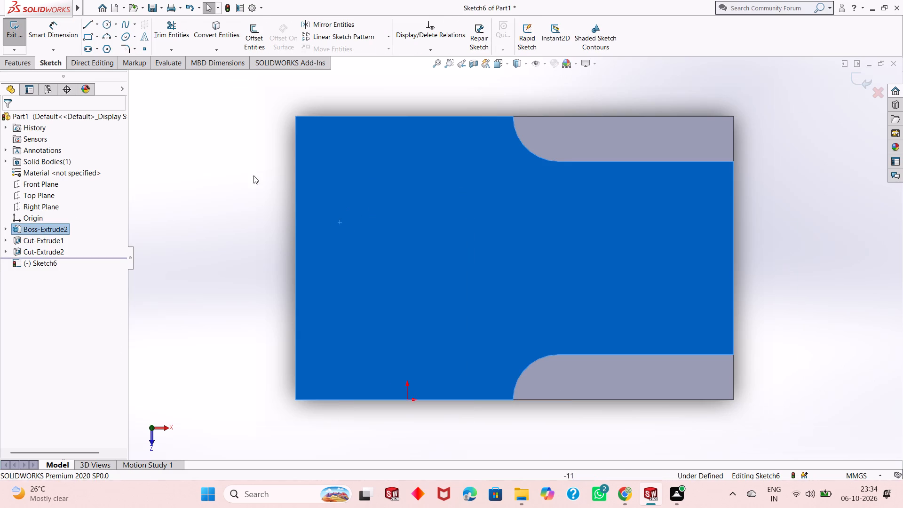
click(168, 165)
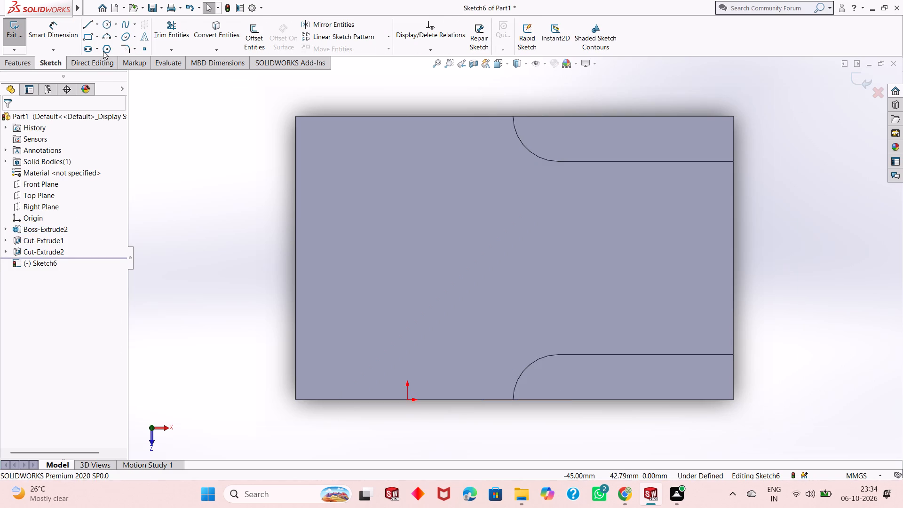
Sketch a horizontal straight slot between the notches, about 44 mm between arc centres and about 13 mm wide.
click(84, 48)
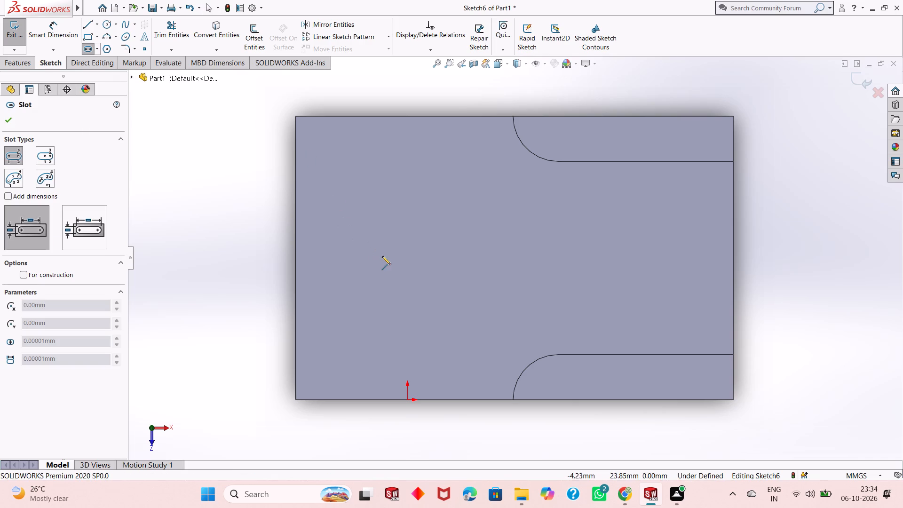
click(394, 255)
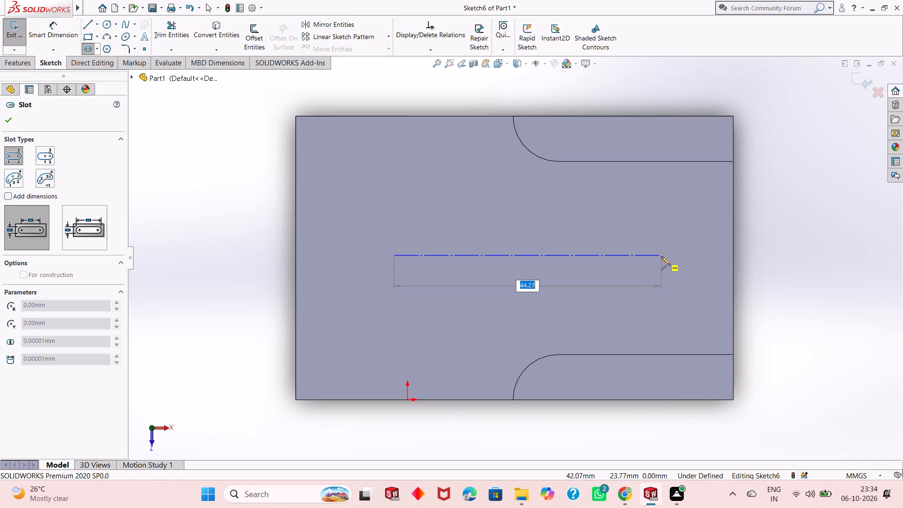
click(661, 256)
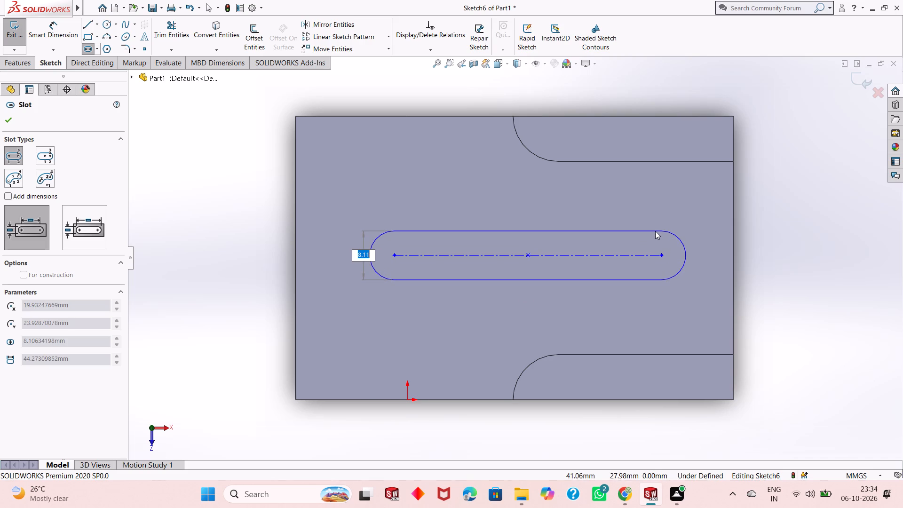
click(645, 215)
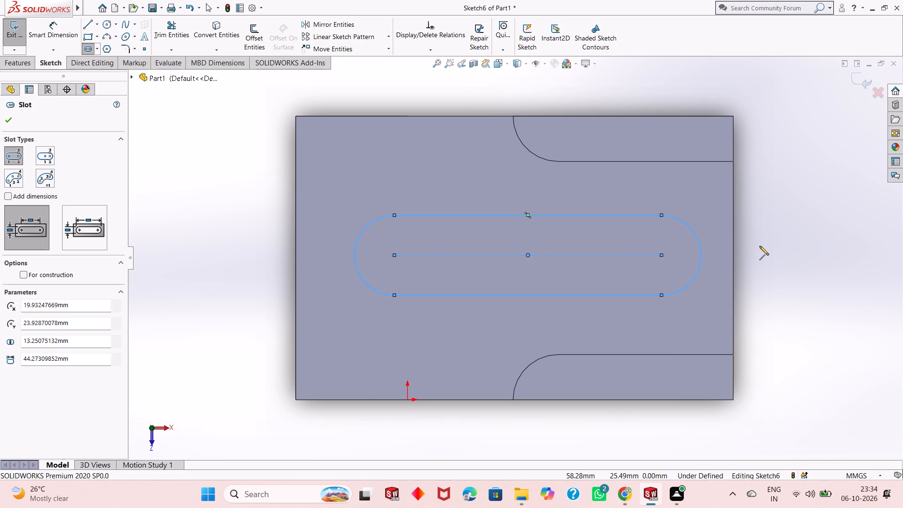
click(760, 246)
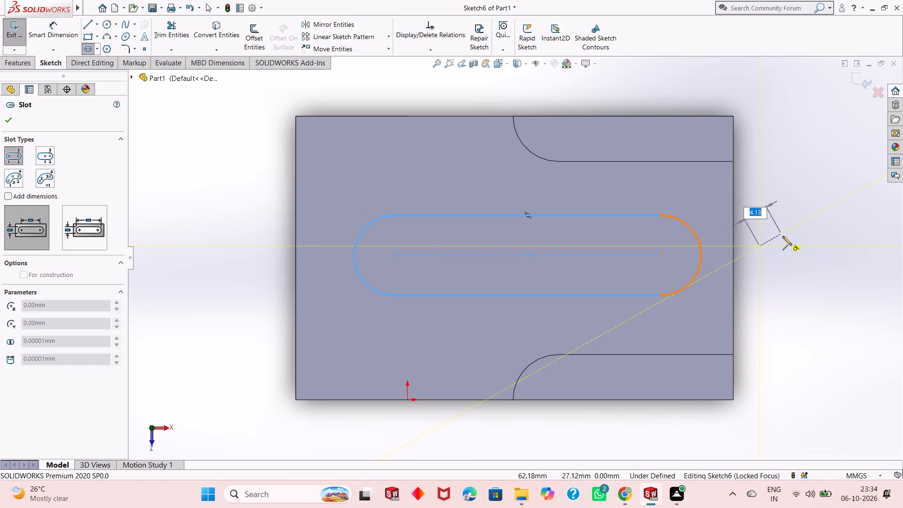
key(Escape)
key(Escape)
key(Escape)
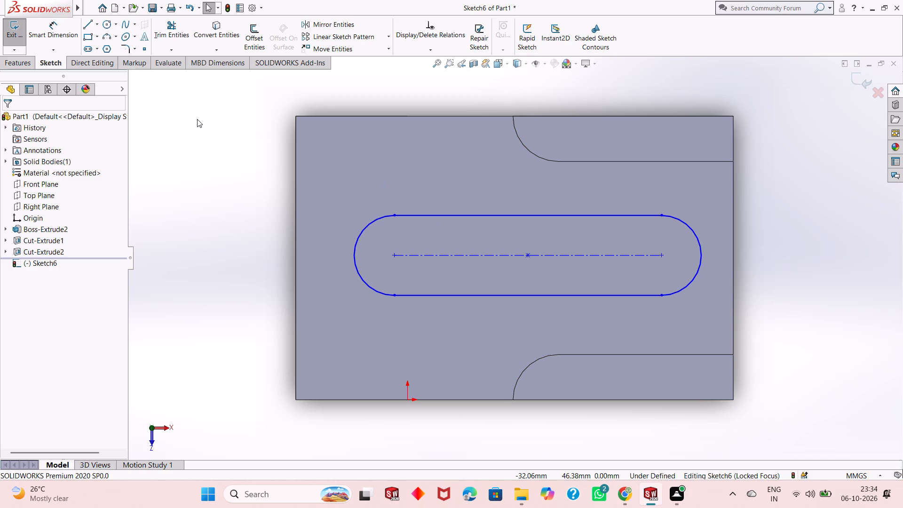
Dimension the slot's centreline and set its length to 35.5 mm.
click(51, 36)
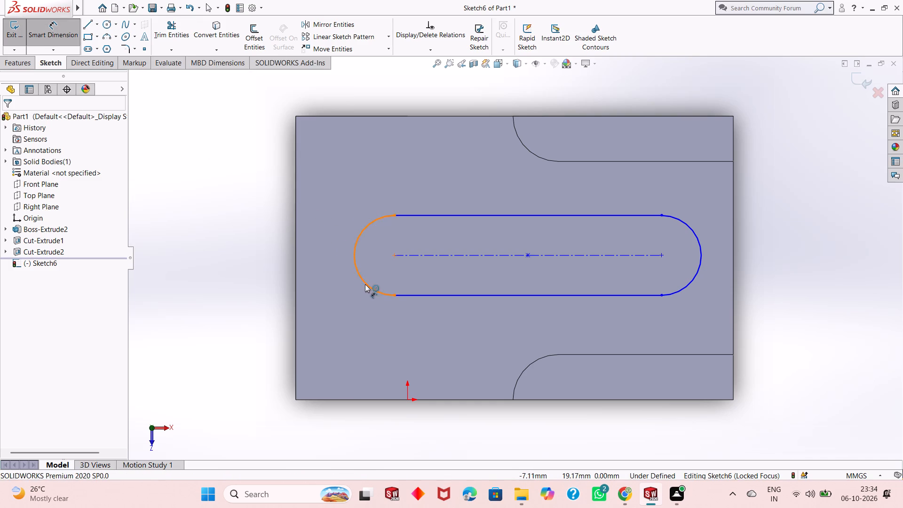
drag(423, 258, 406, 330)
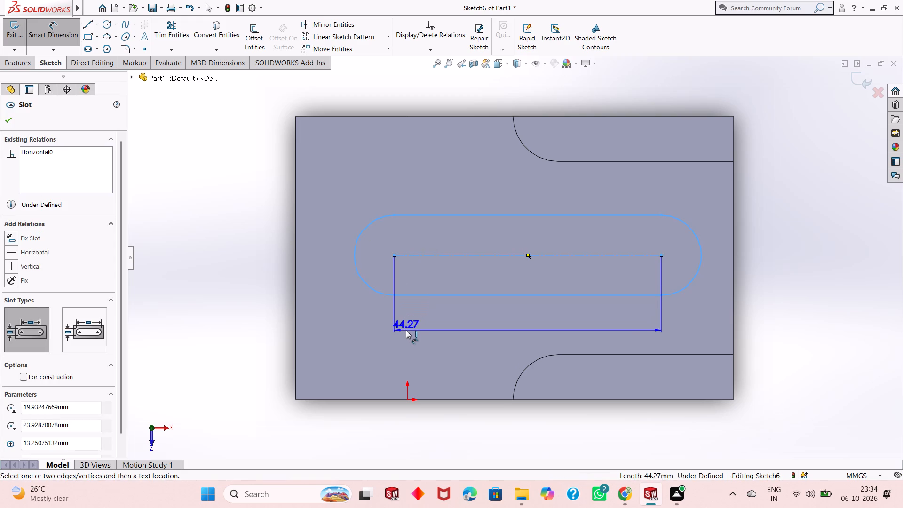
drag(406, 330, 407, 330)
click(407, 330)
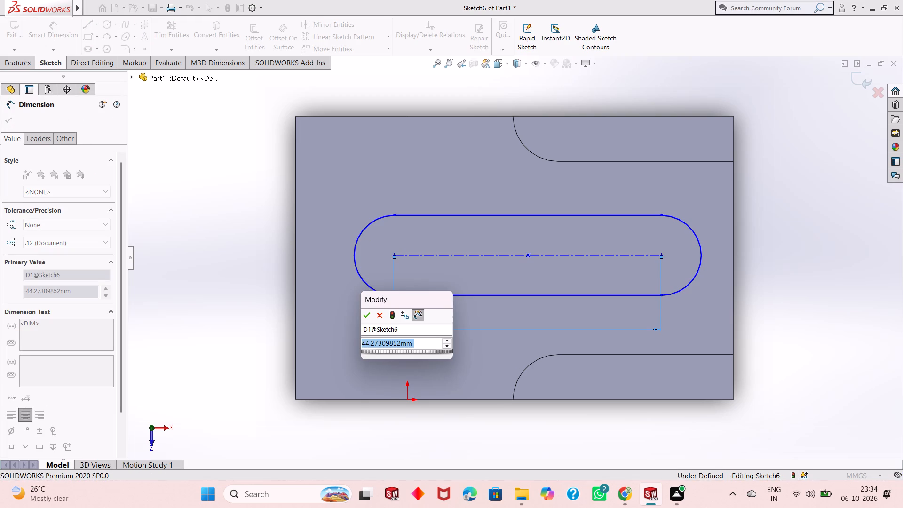
text(35.5)
key(Return)
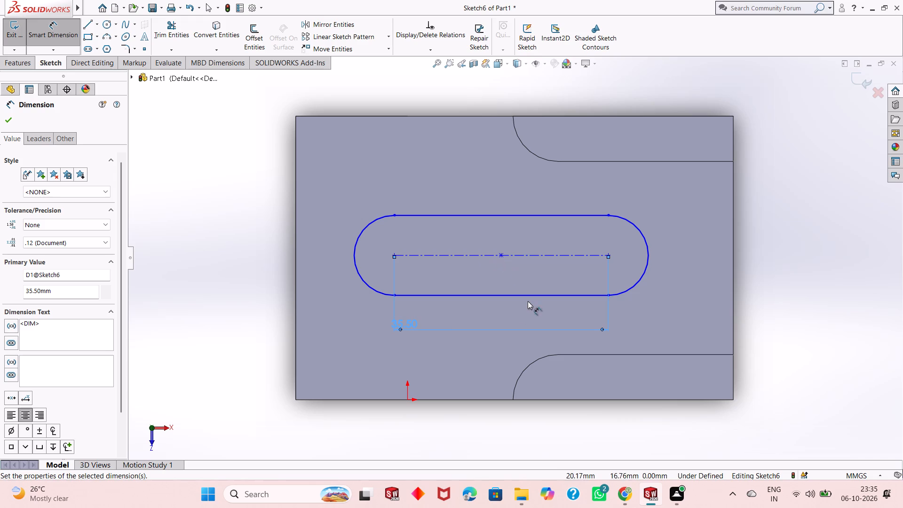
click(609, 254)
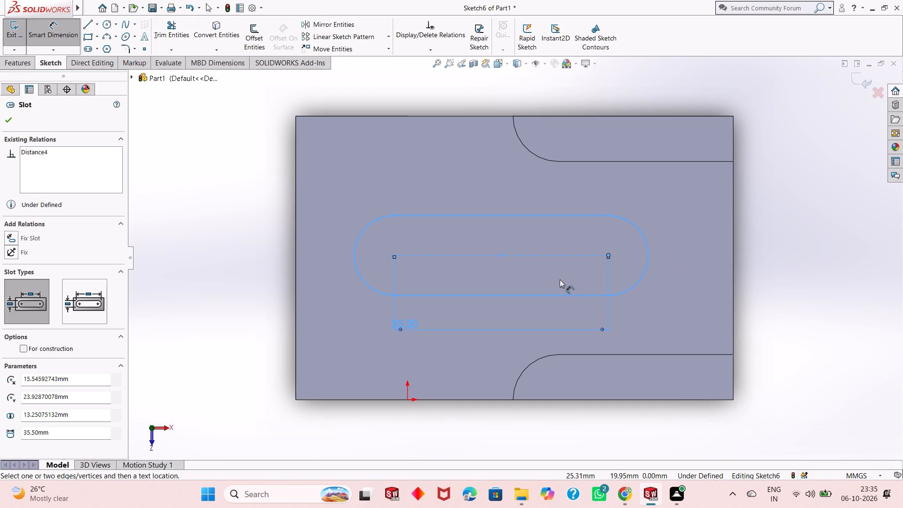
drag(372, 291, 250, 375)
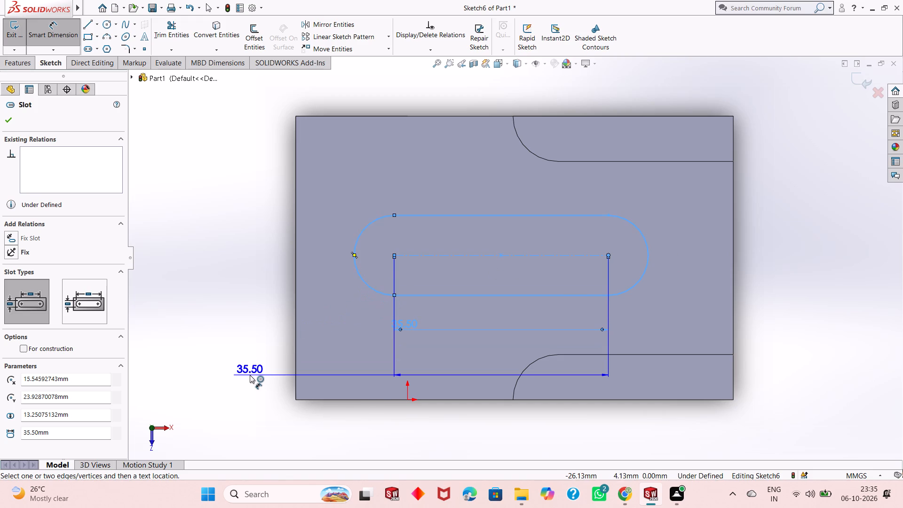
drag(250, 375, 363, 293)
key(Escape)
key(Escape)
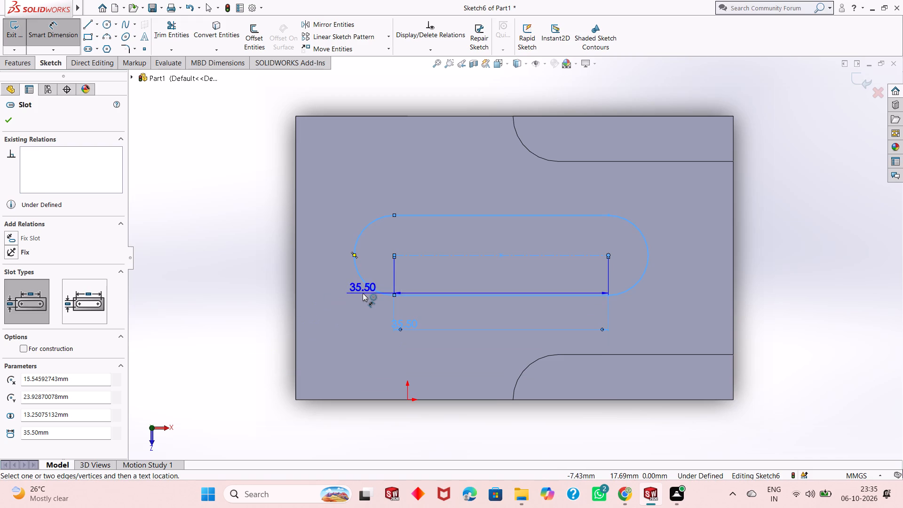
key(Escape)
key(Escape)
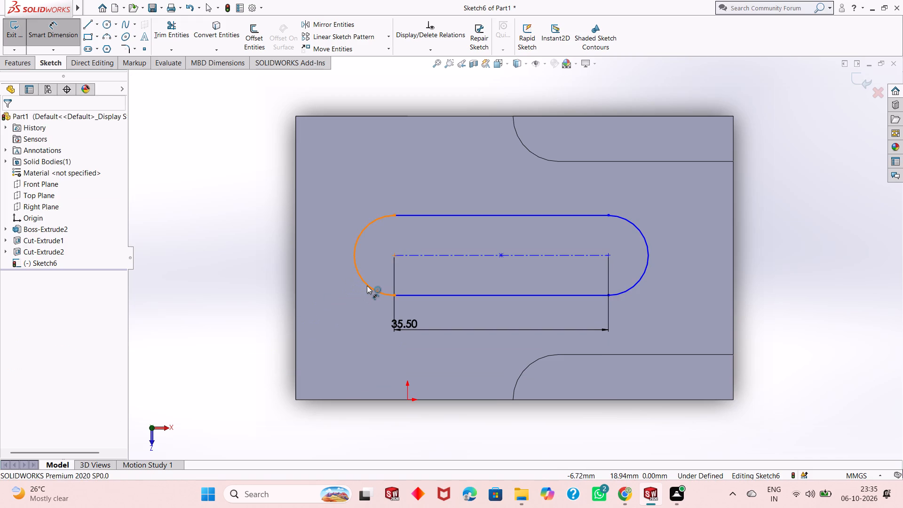
Dimension the slot's end arc on the un-notched side with a radius of 8.5 mm.
click(367, 286)
click(255, 350)
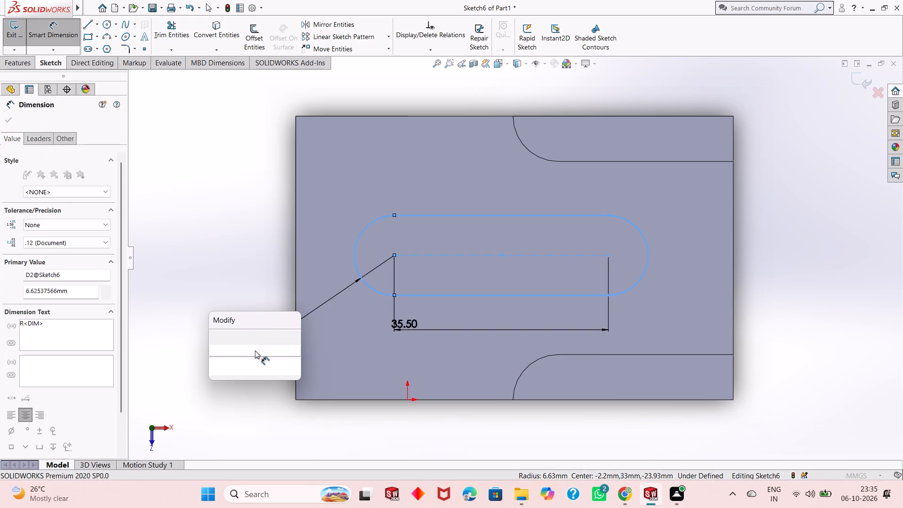
text(8.5)
key(Return)
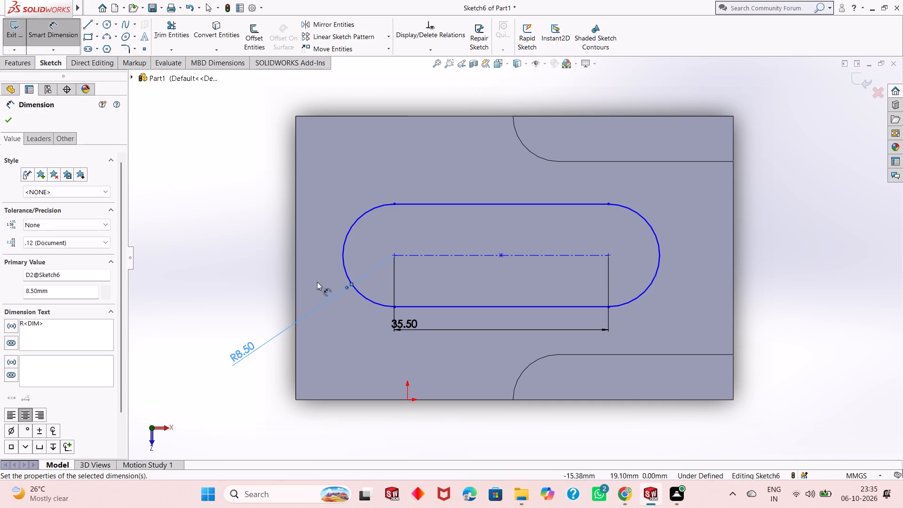
Dimension the slot's arc centre on the un-notched side 23.5 mm from the block's front edge.
click(395, 256)
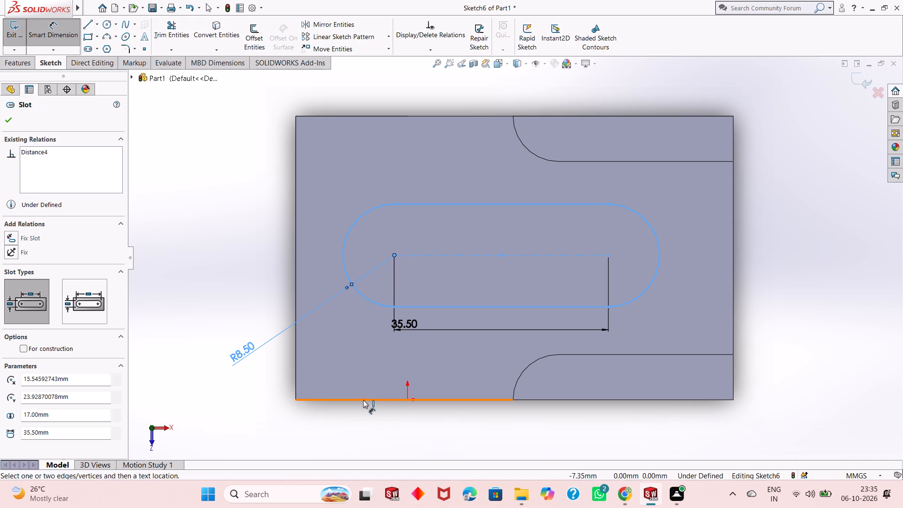
drag(363, 400, 232, 407)
click(232, 407)
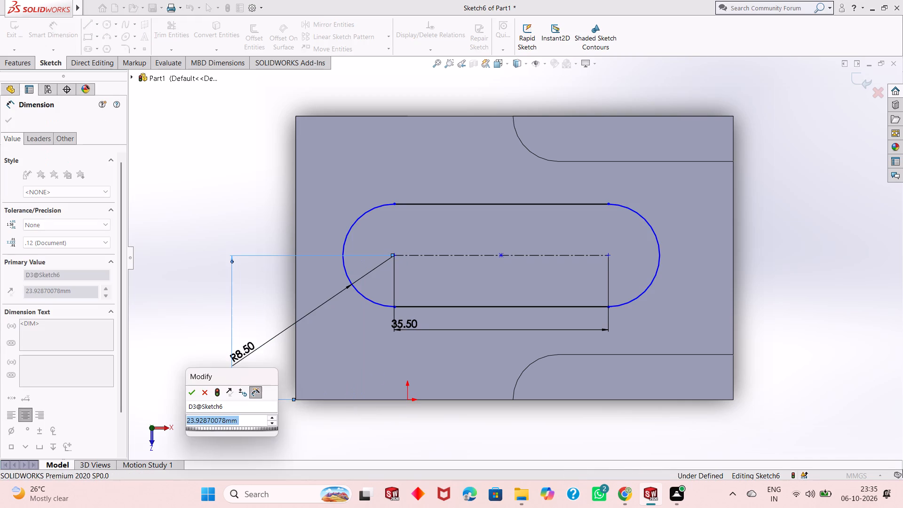
text(23.25)
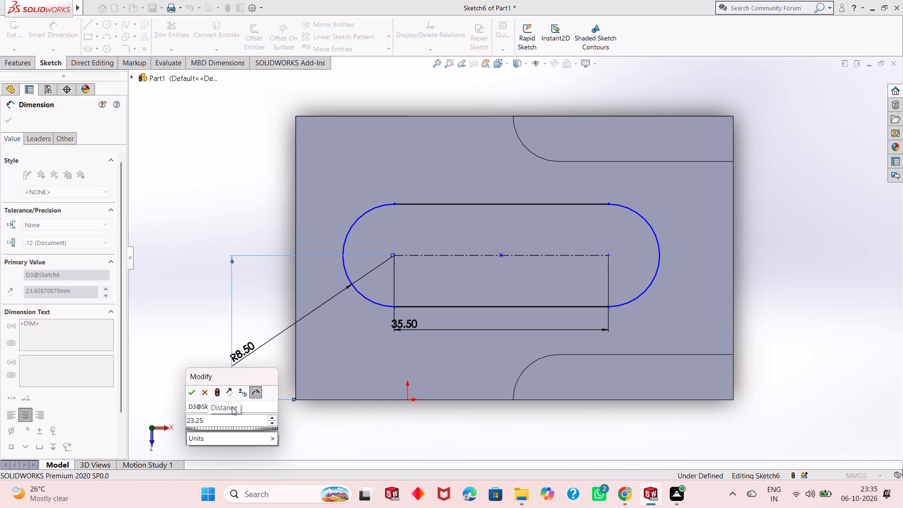
key(BackSpace)
key(BackSpace)
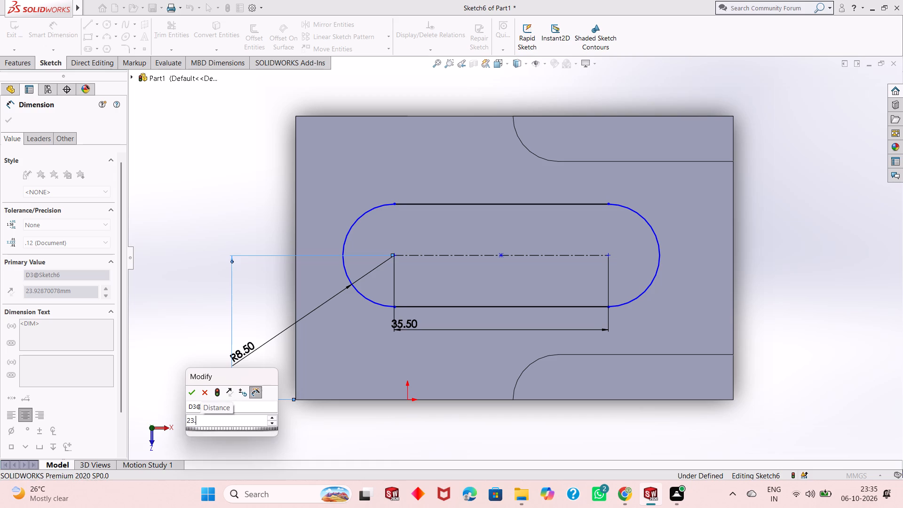
key(5)
key(Return)
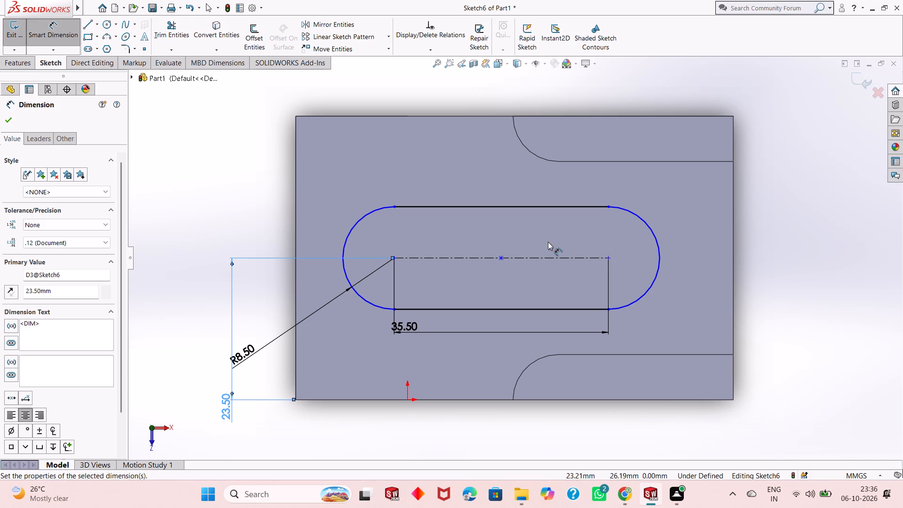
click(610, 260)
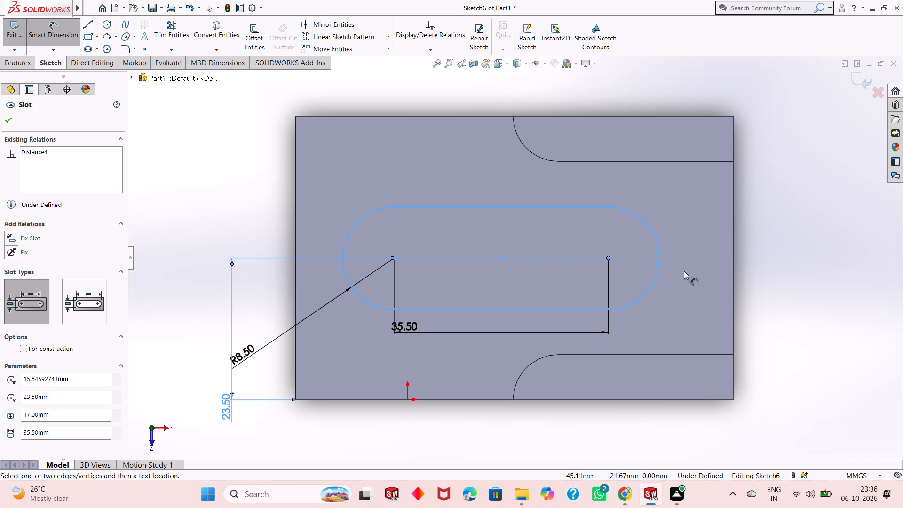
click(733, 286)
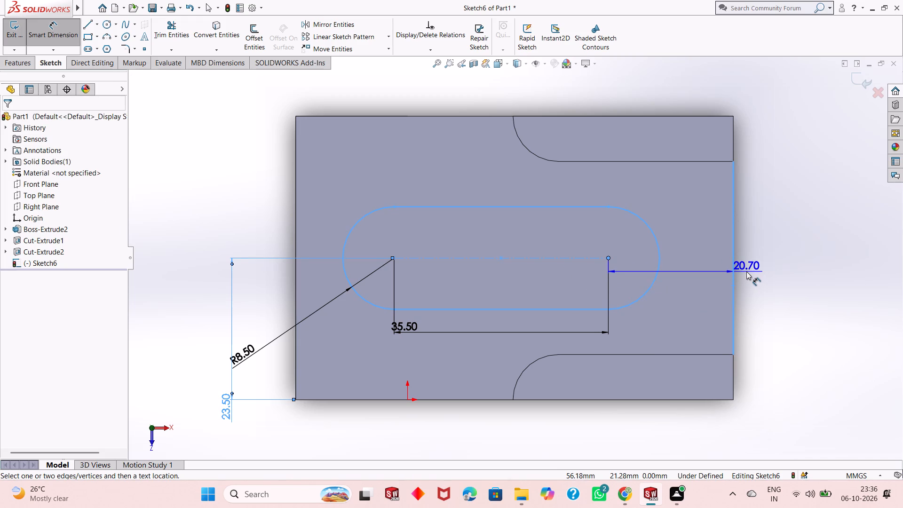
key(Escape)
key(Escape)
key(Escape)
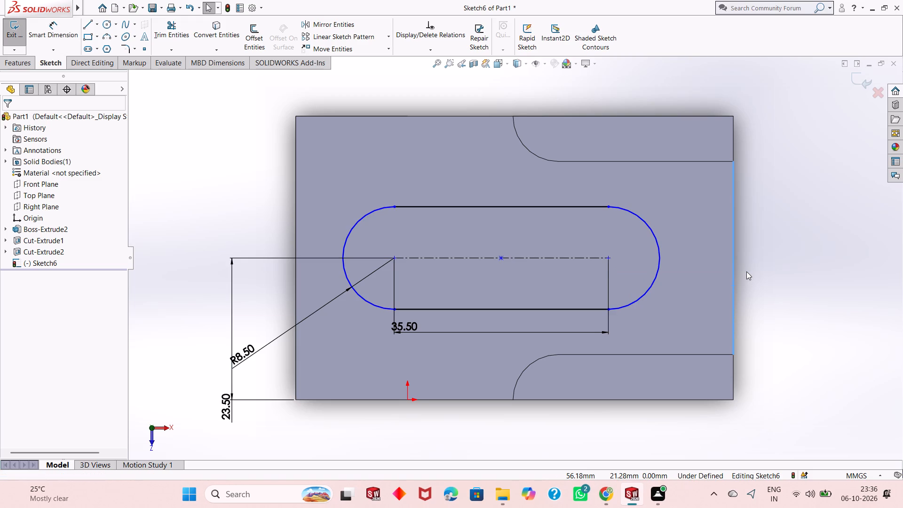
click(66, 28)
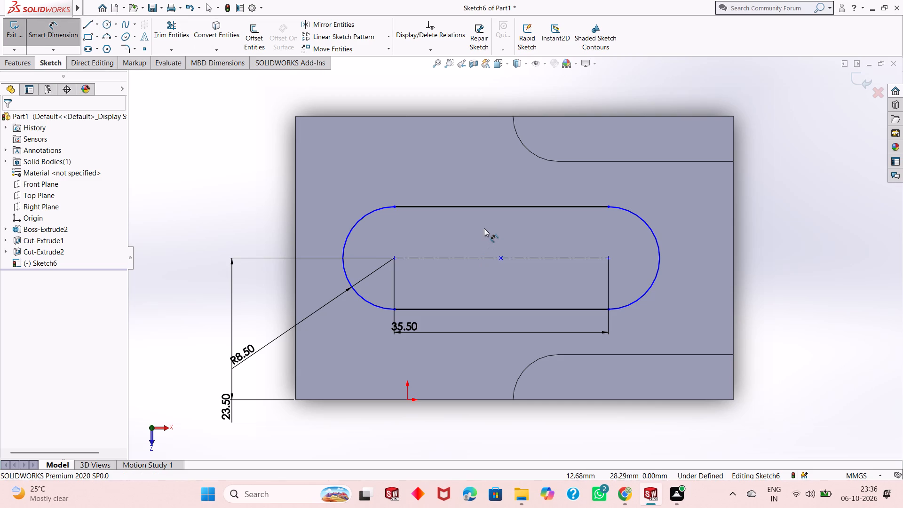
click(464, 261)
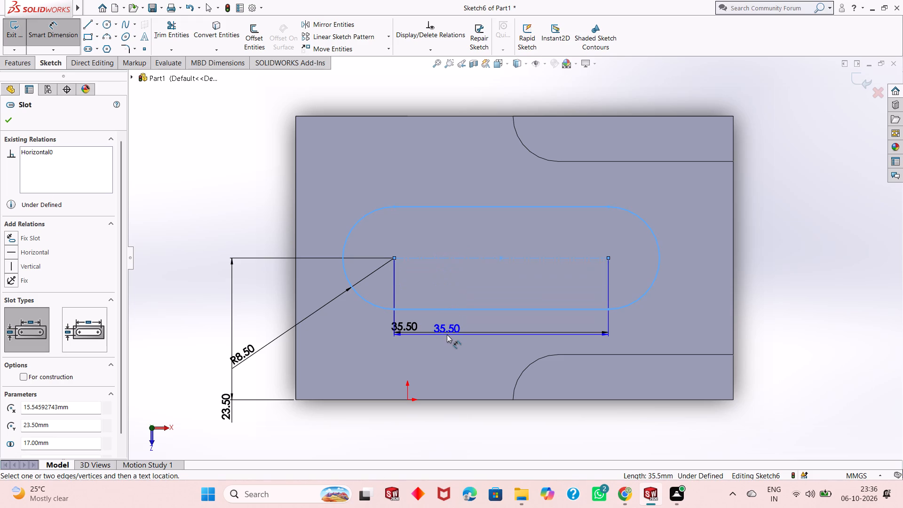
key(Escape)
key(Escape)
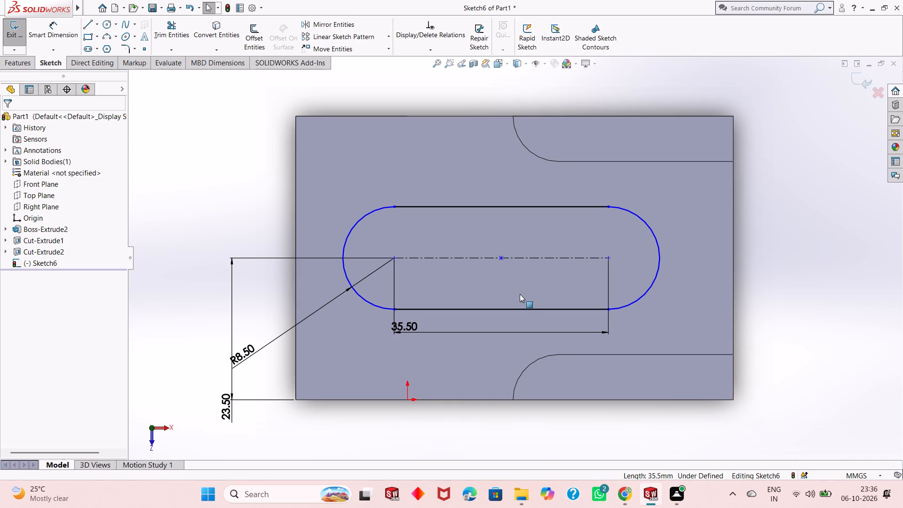
Dimension the slot's arc centre on the un-notched side 18 mm from the block's un-notched end edge.
click(47, 27)
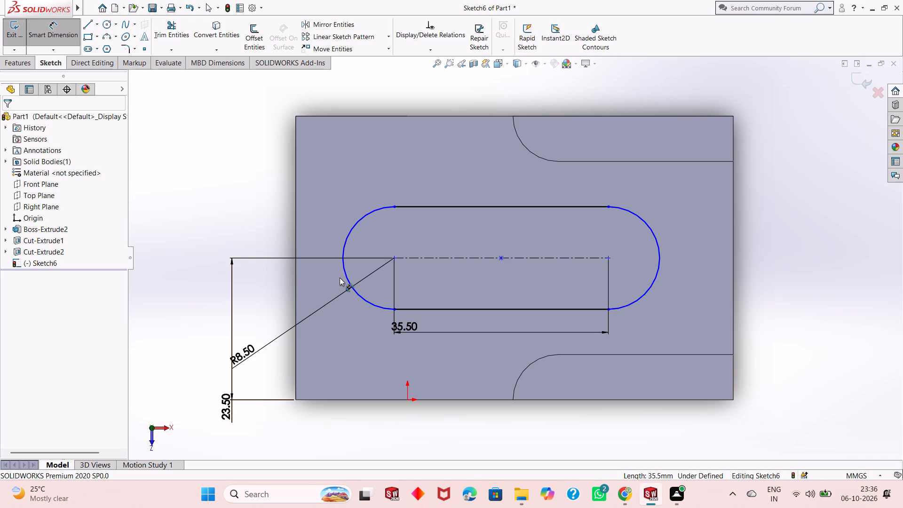
click(392, 258)
click(297, 300)
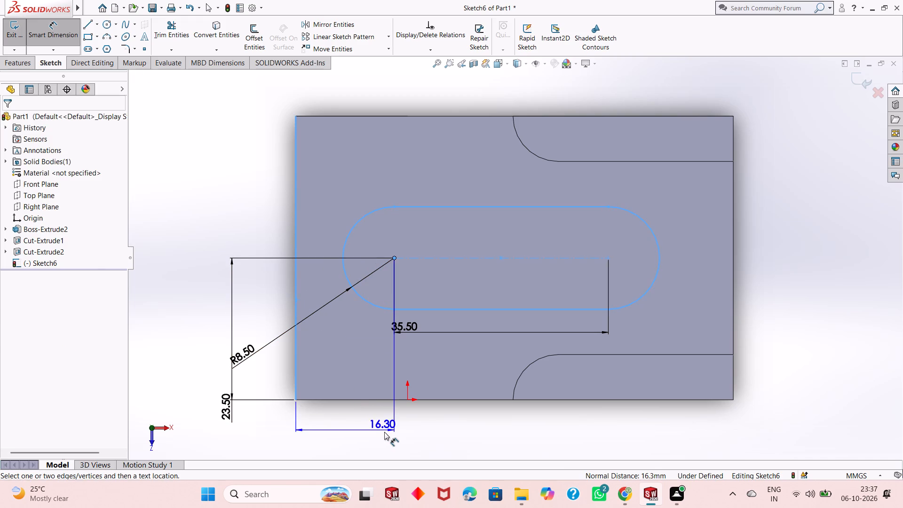
click(386, 433)
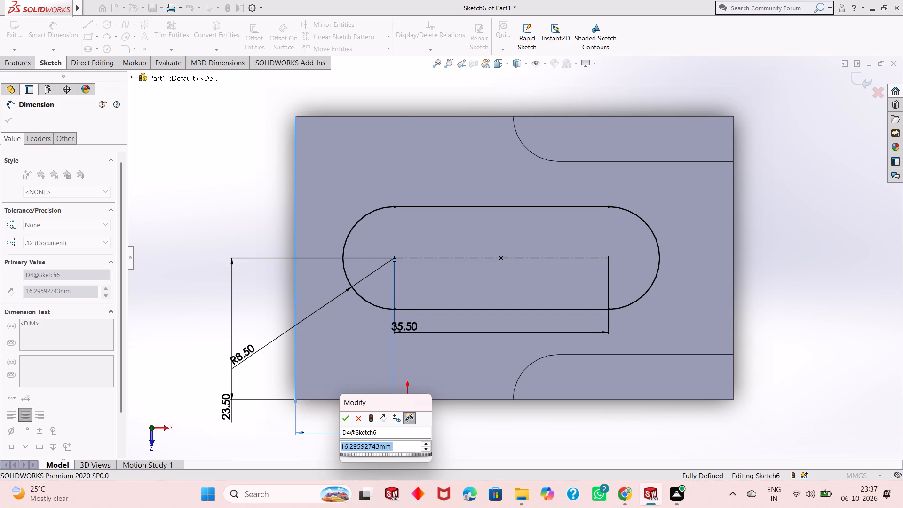
text(158)
key(Return)
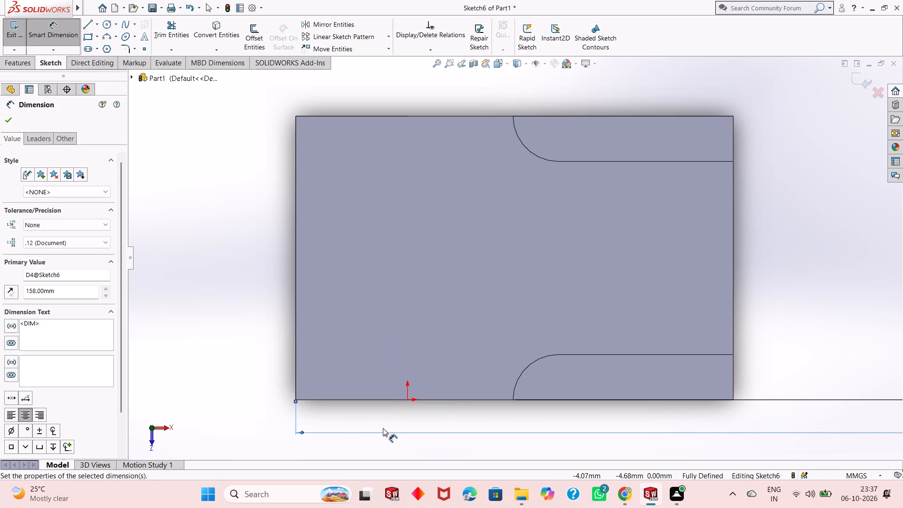
key(ctrl+z)
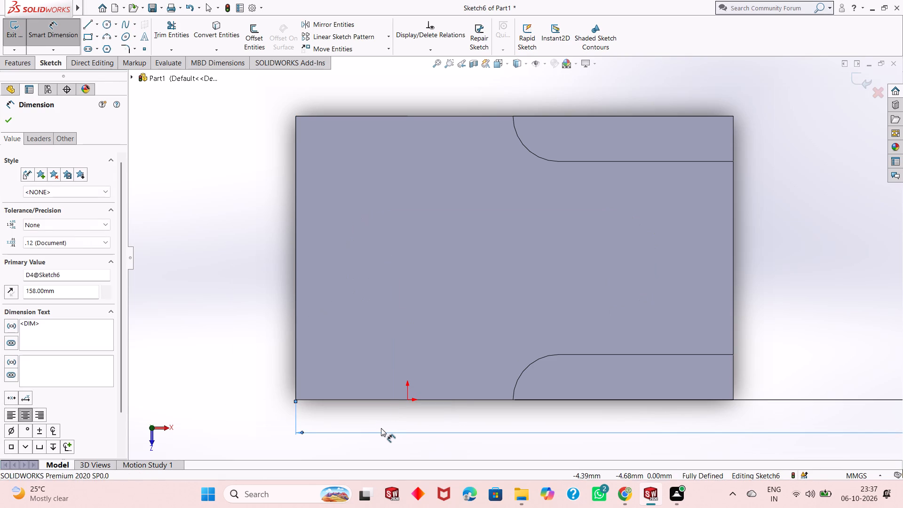
double_click(381, 427)
text(18)
key(Return)
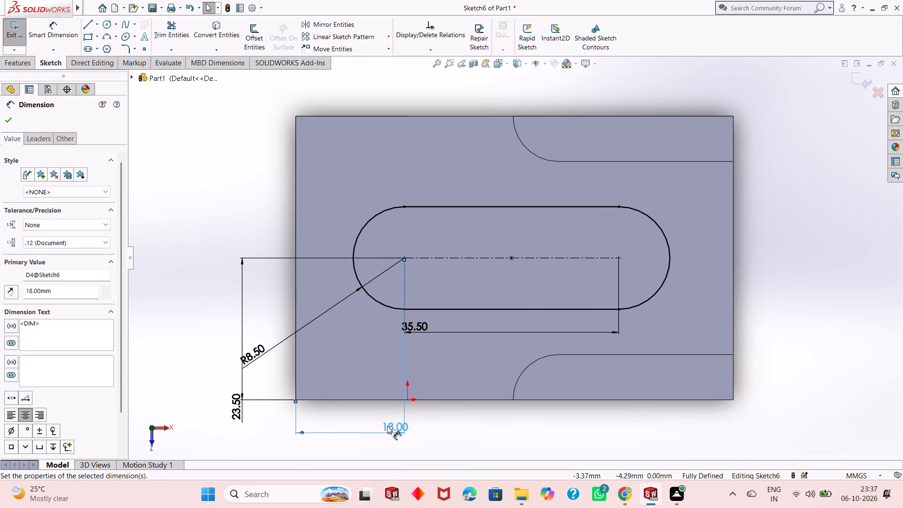
Set the arc centre's distance from the un-notched end edge to 16 mm.
double_click(388, 427)
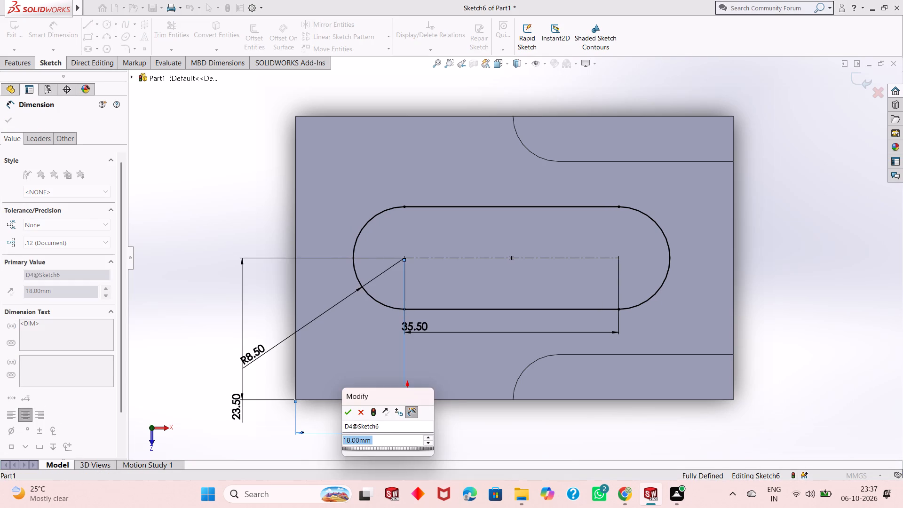
text(16)
key(Return)
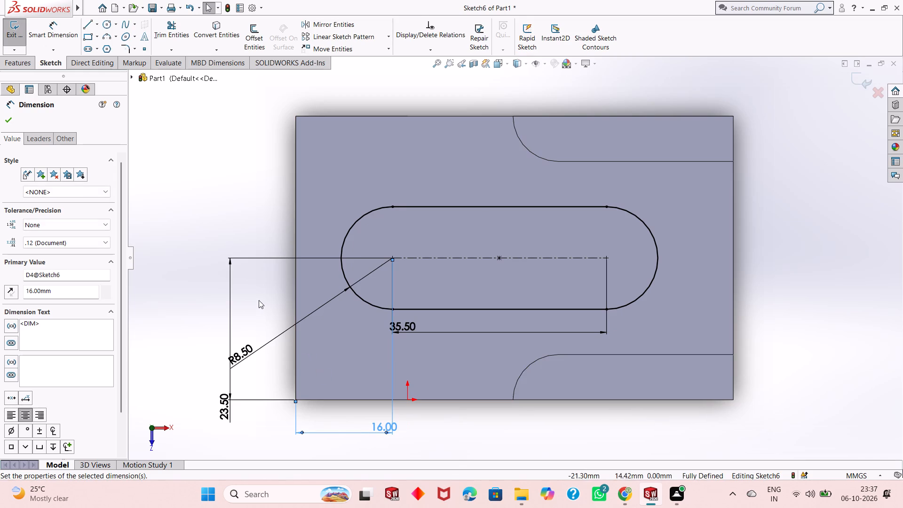
click(10, 116)
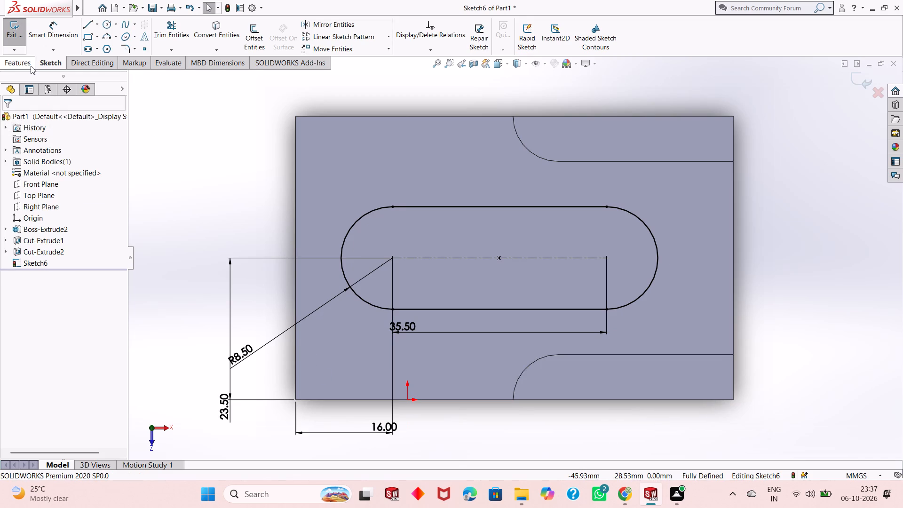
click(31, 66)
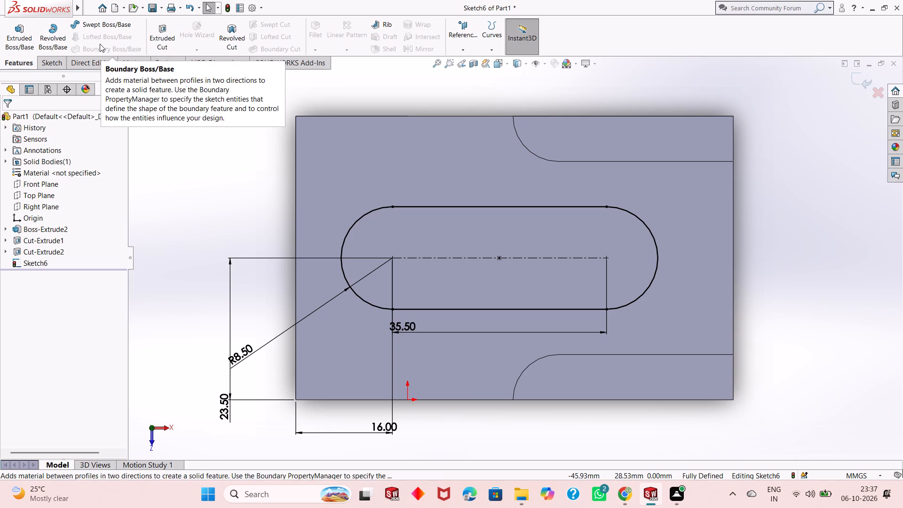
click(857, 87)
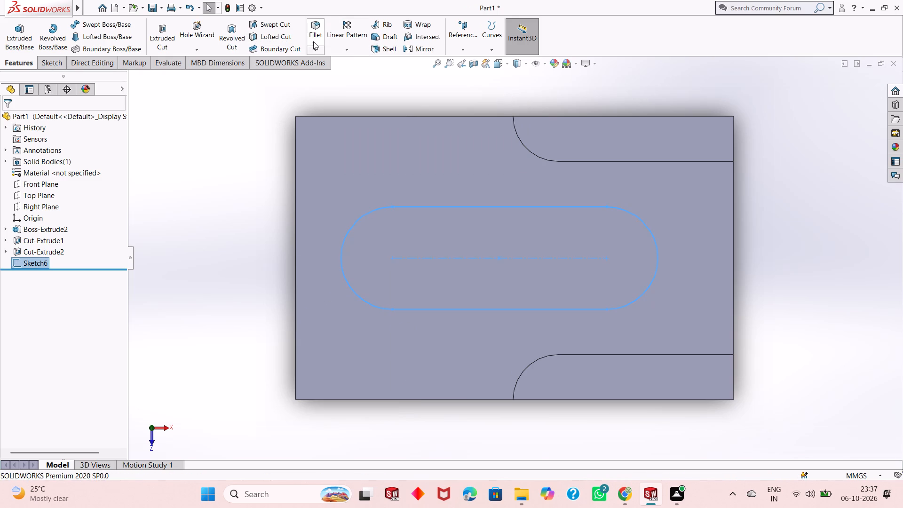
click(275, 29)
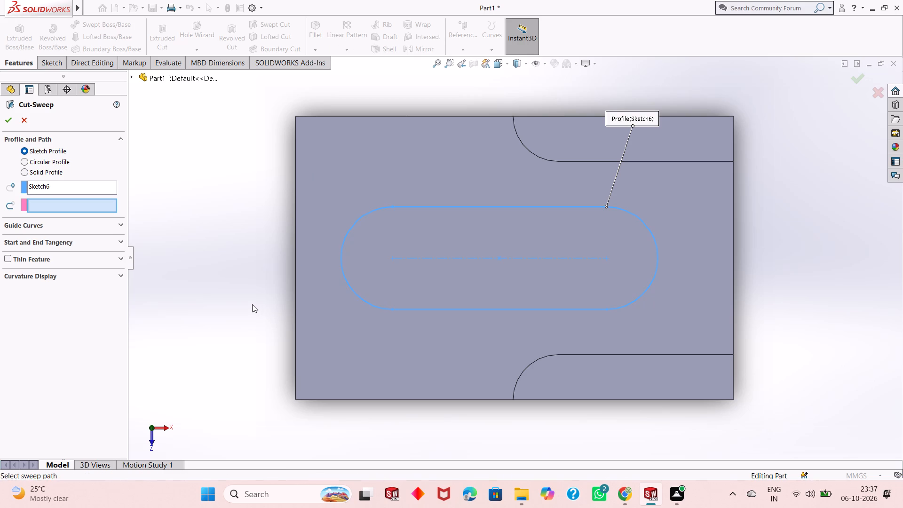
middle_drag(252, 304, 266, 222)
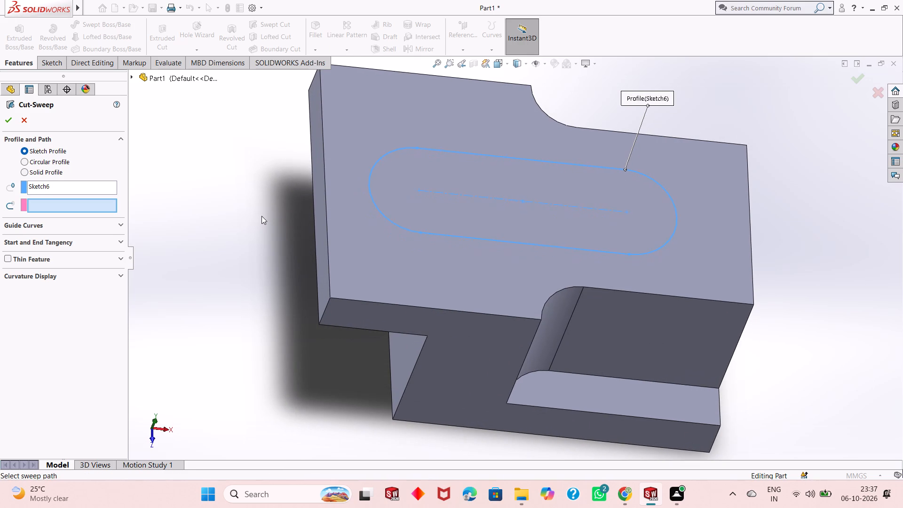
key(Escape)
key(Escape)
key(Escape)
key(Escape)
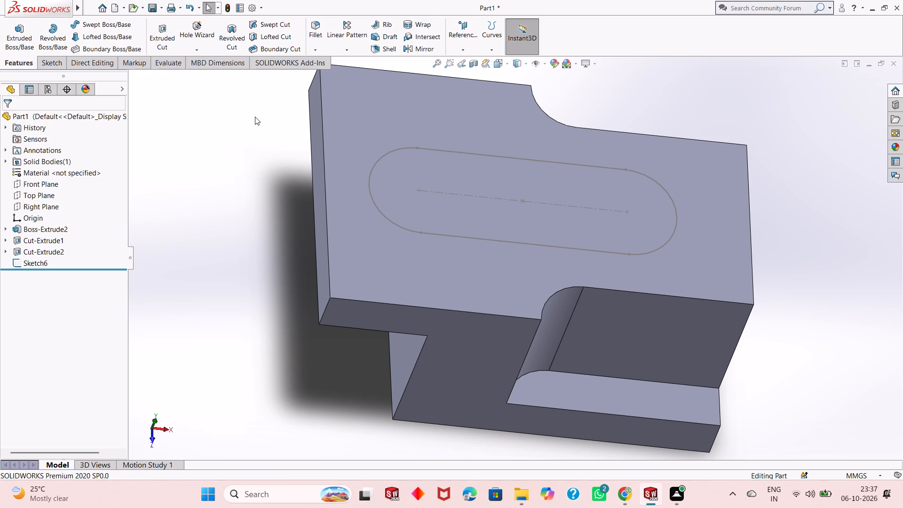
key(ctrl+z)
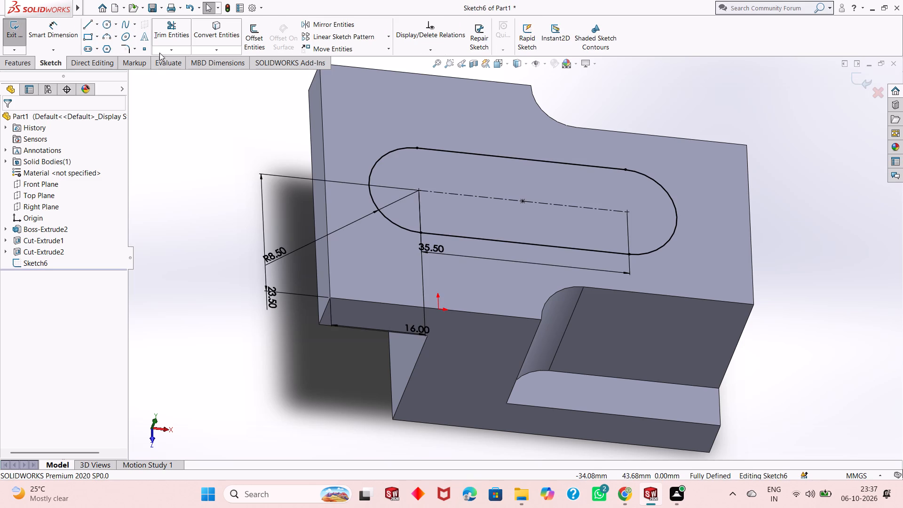
Cut-extrude the slot profile 25 mm blind down into the block from the top face.
click(18, 63)
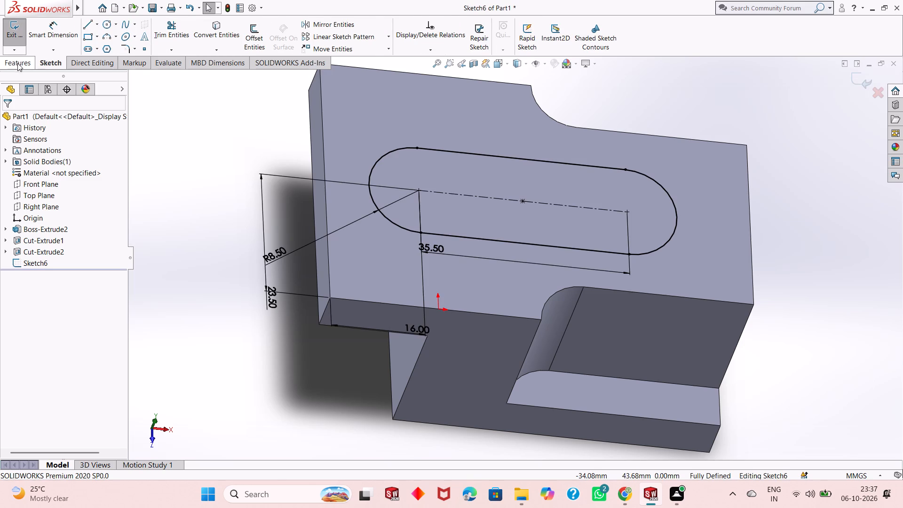
click(155, 37)
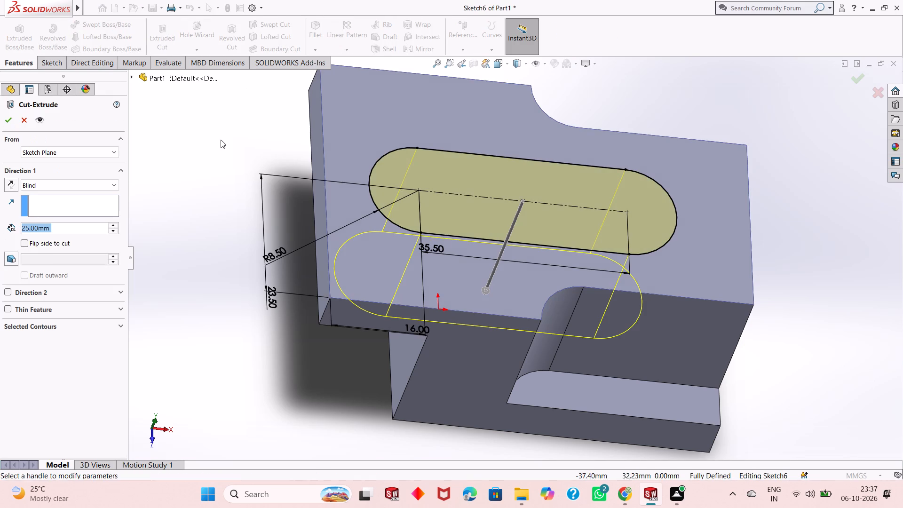
middle_drag(296, 364, 317, 252)
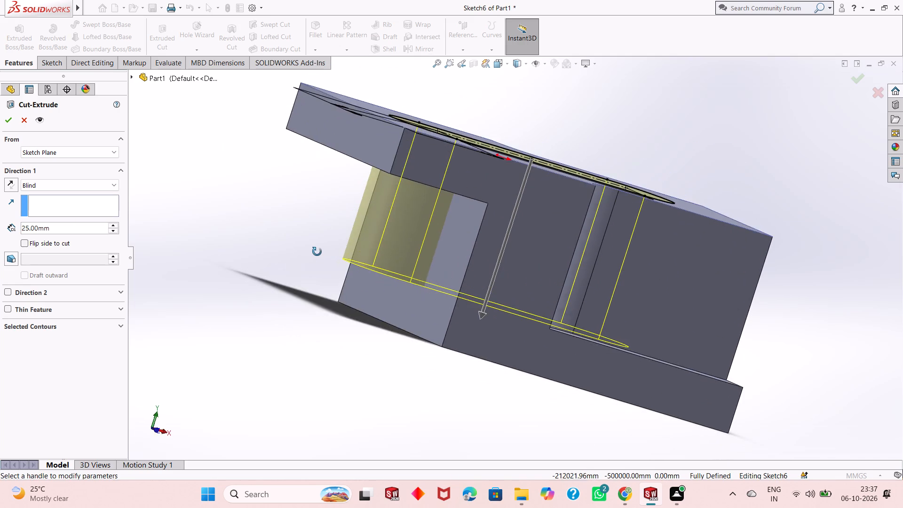
middle_drag(317, 252, 318, 280)
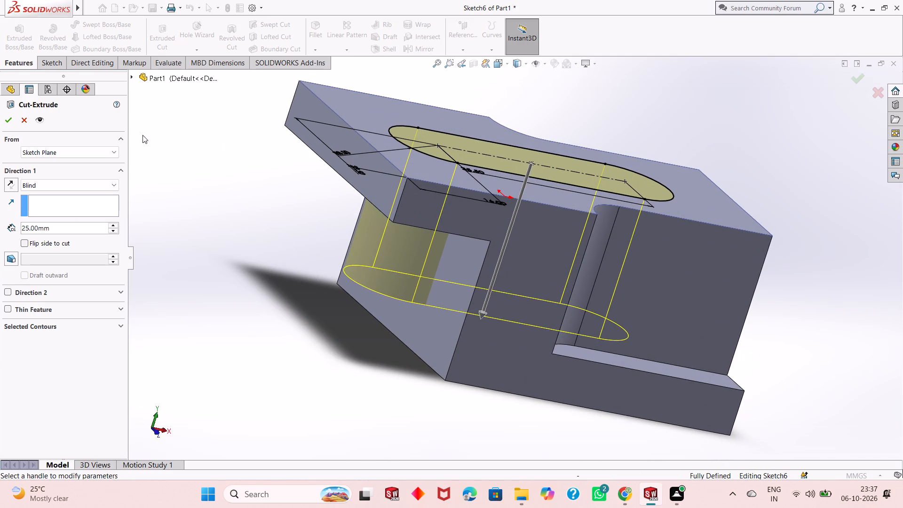
click(13, 122)
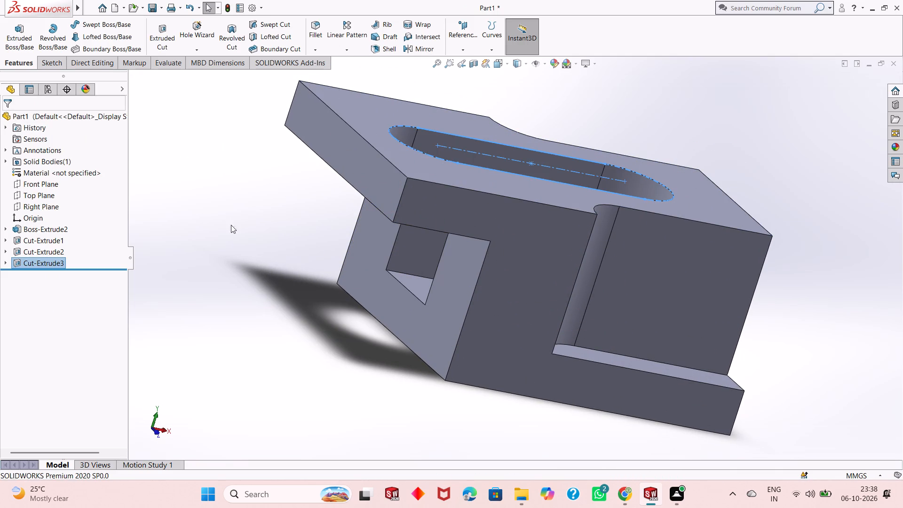
Set up an angle-distance chamfer with a 3 mm distance and a 45° angle.
middle_drag(305, 238, 264, 291)
click(261, 288)
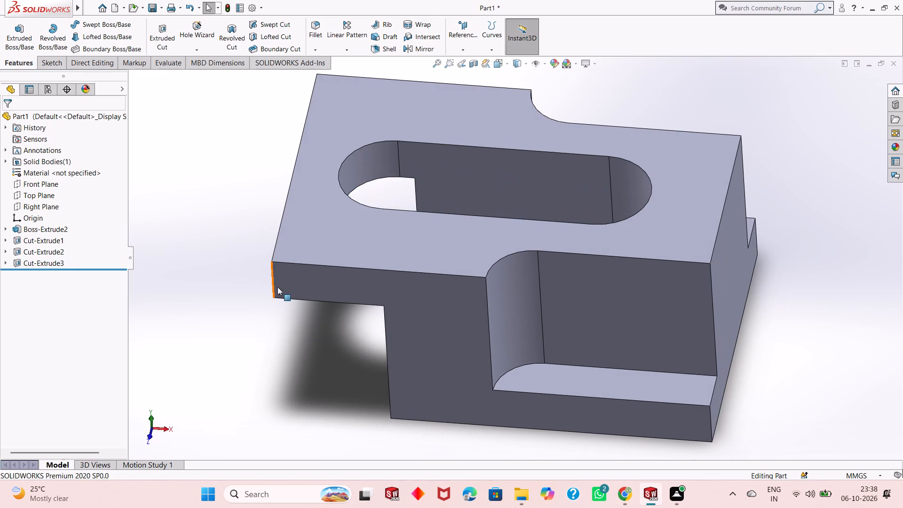
middle_drag(326, 334, 323, 343)
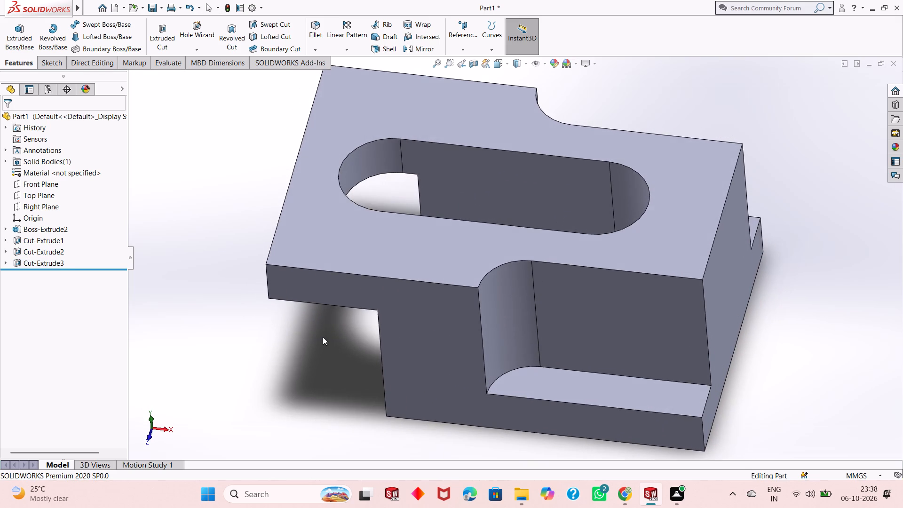
scroll(322, 336, up, 1)
click(320, 48)
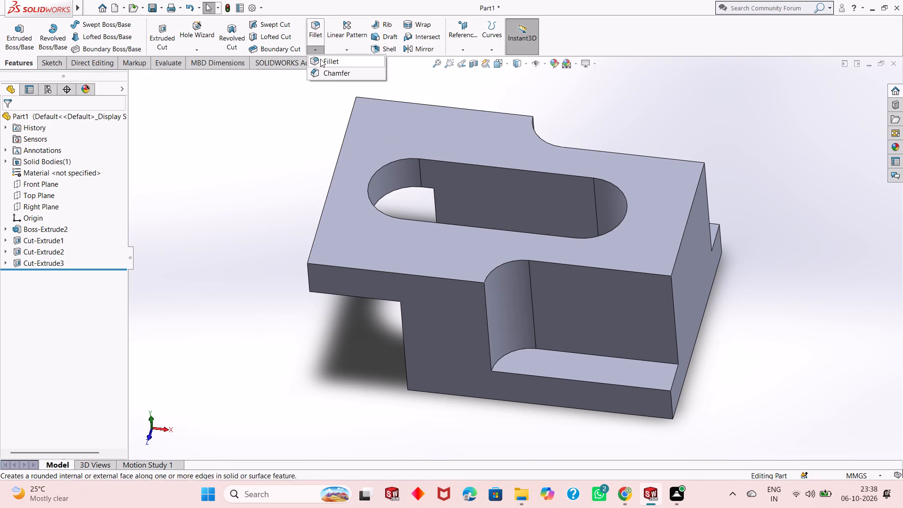
click(324, 70)
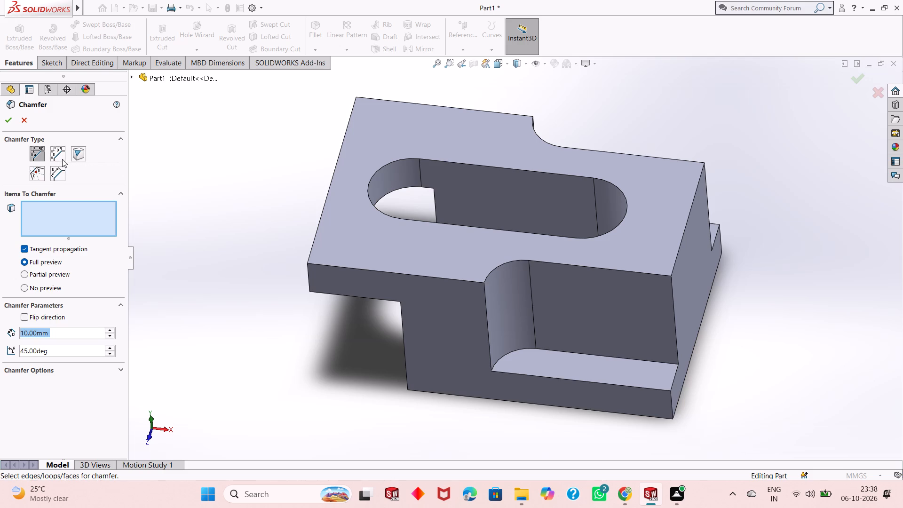
click(63, 153)
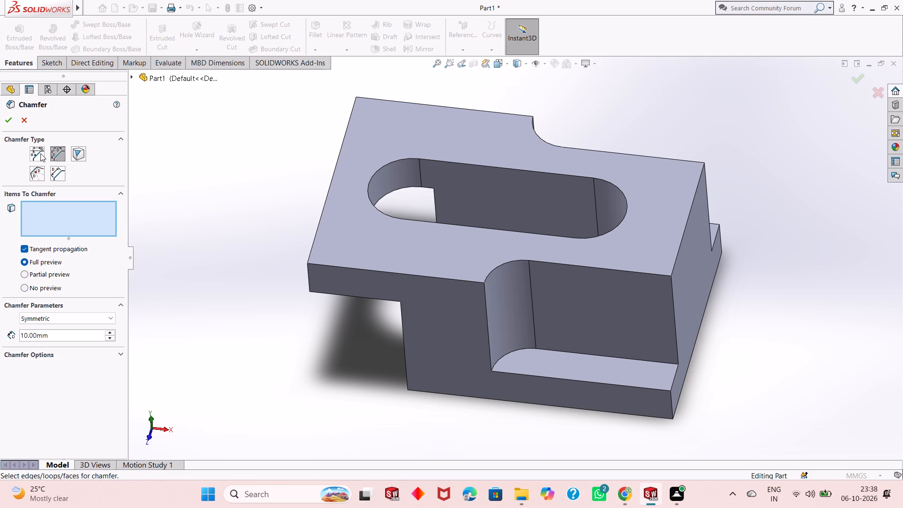
click(40, 153)
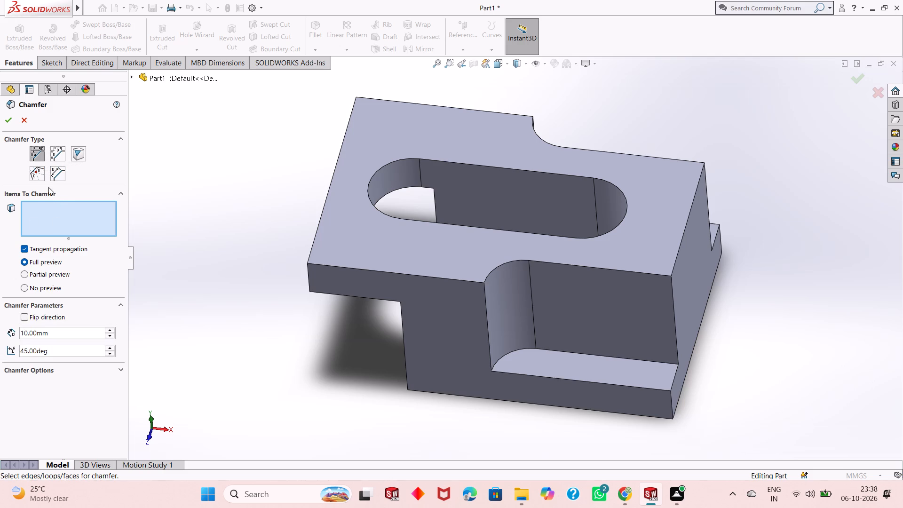
click(39, 174)
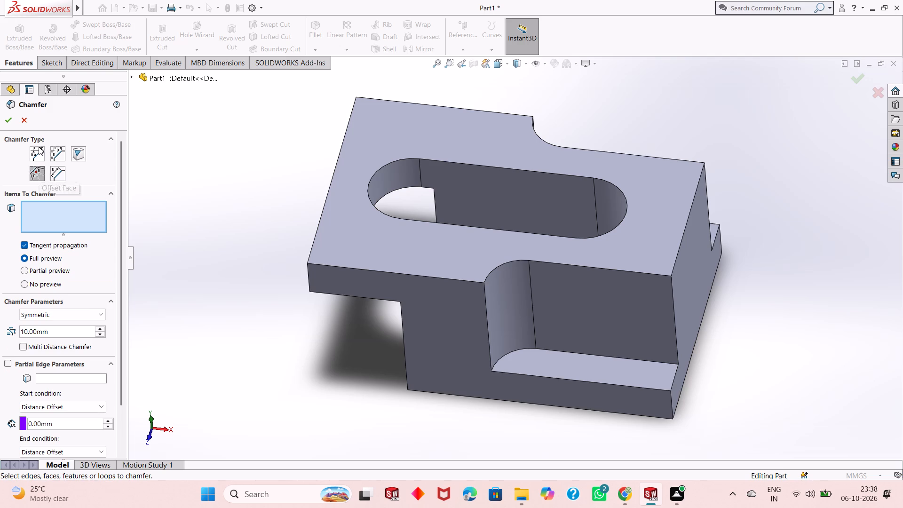
click(38, 146)
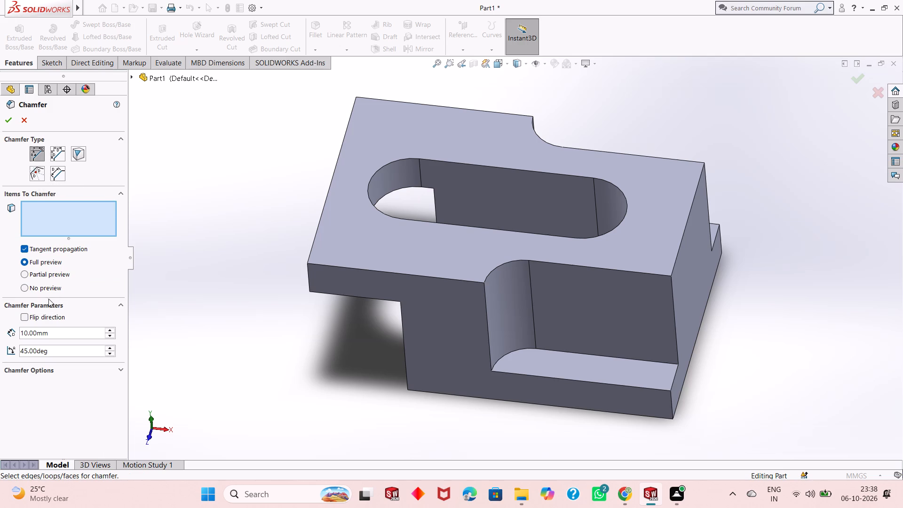
click(48, 314)
click(60, 313)
middle_drag(87, 288, 115, 292)
click(67, 337)
click(67, 338)
double_click(66, 336)
double_click(50, 333)
key(3)
key(Return)
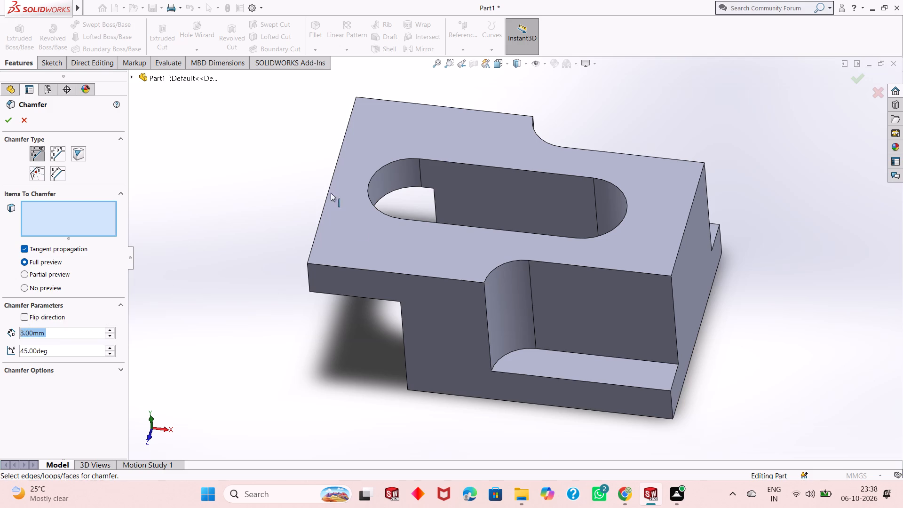
click(3, 119)
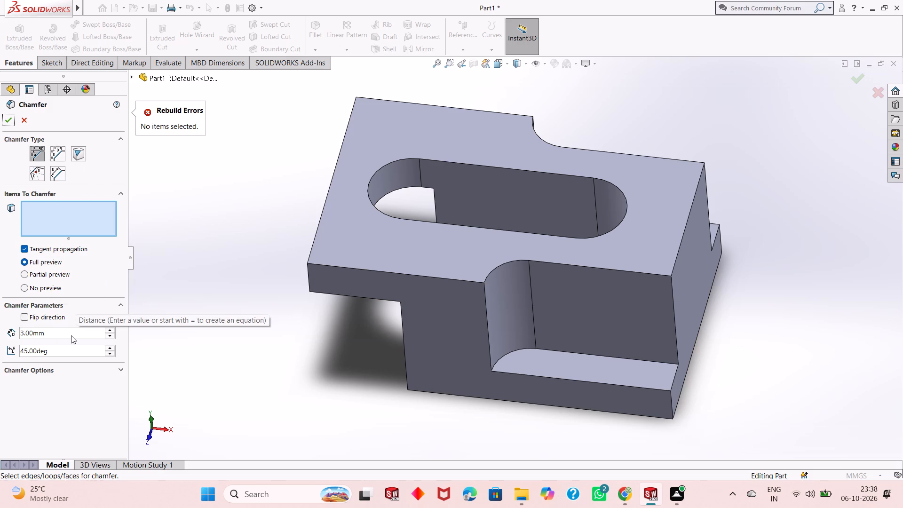
key(Return)
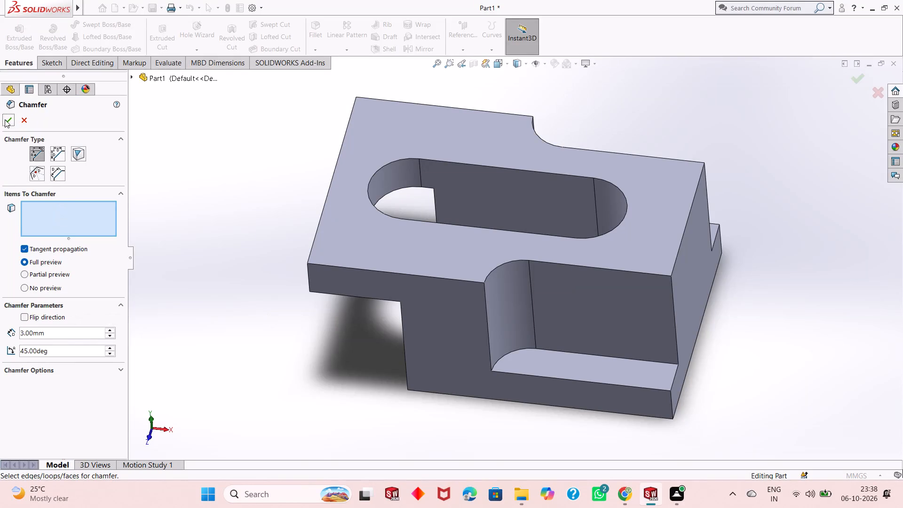
click(5, 120)
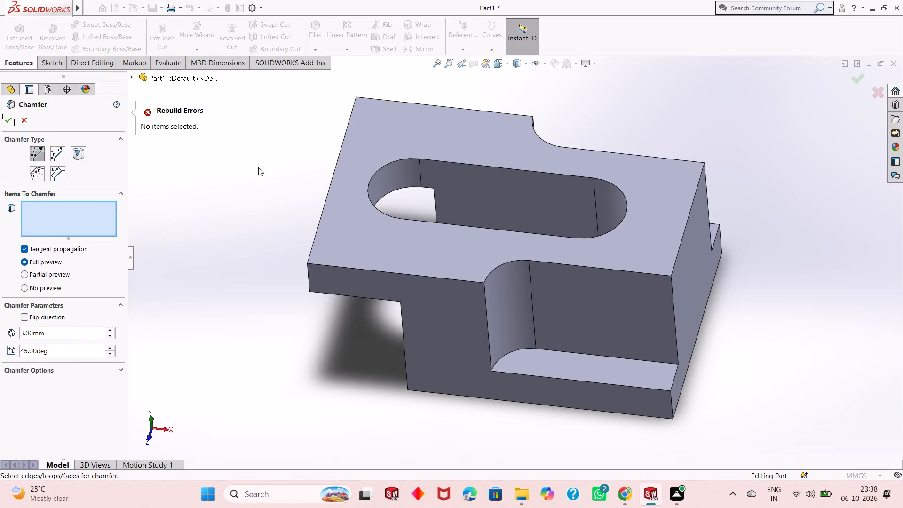
Apply the chamfer to the front and rear vertical corner edges at the overhanging end of the block.
middle_drag(260, 189, 278, 259)
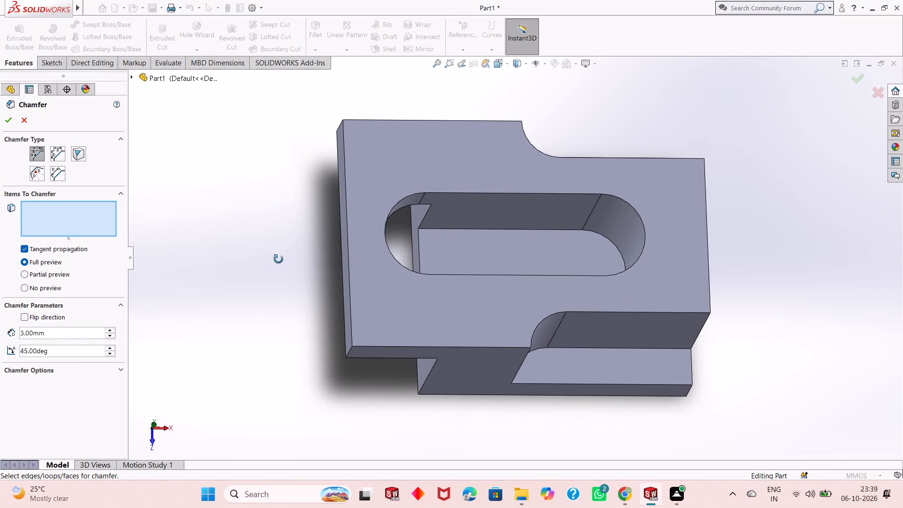
middle_drag(278, 259, 278, 260)
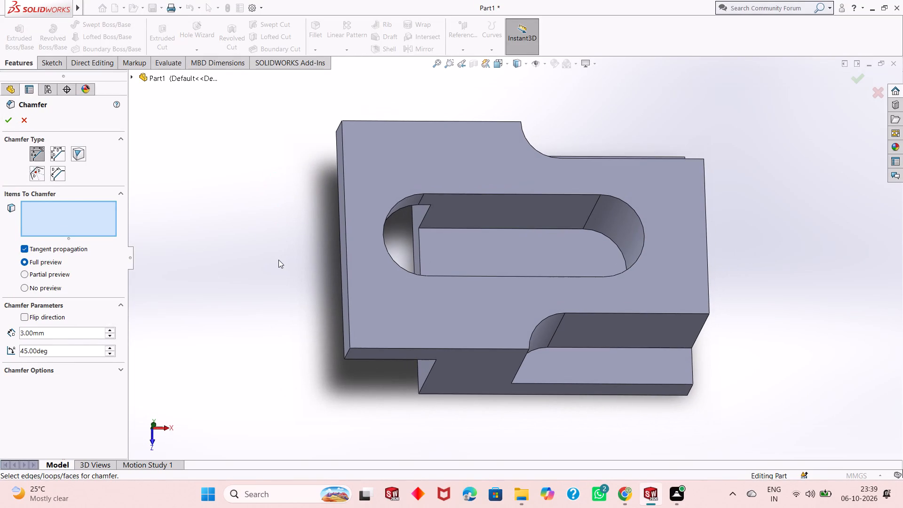
scroll(278, 260, up, 1)
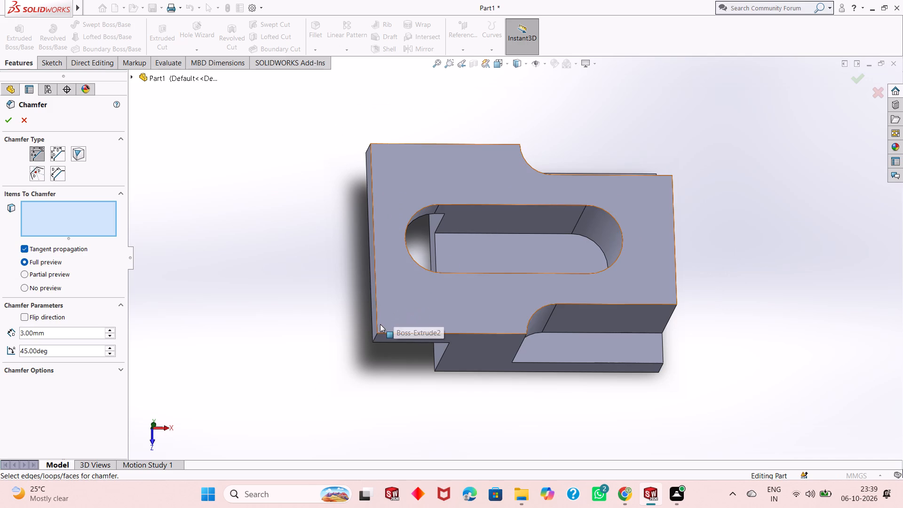
scroll(378, 334, down, 4)
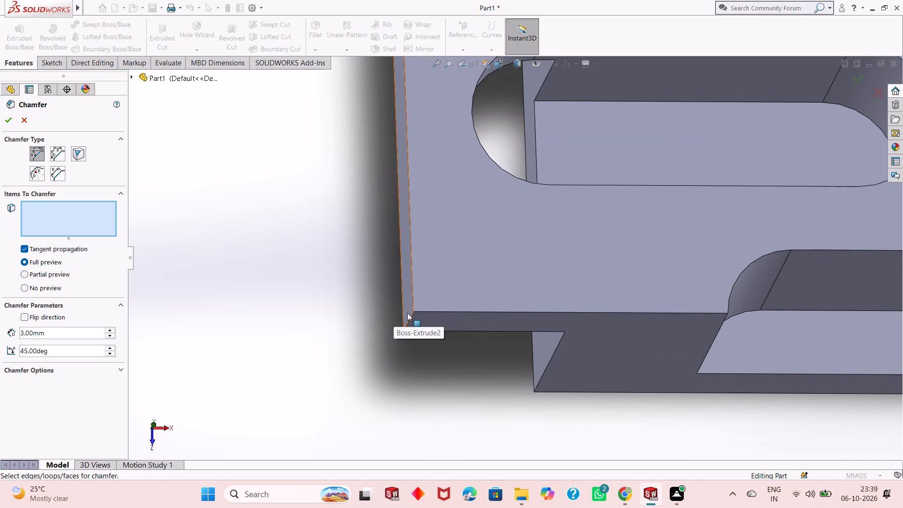
click(412, 314)
scroll(385, 317, up, 3)
scroll(481, 119, down, 3)
scroll(463, 160, up, 3)
scroll(462, 138, down, 4)
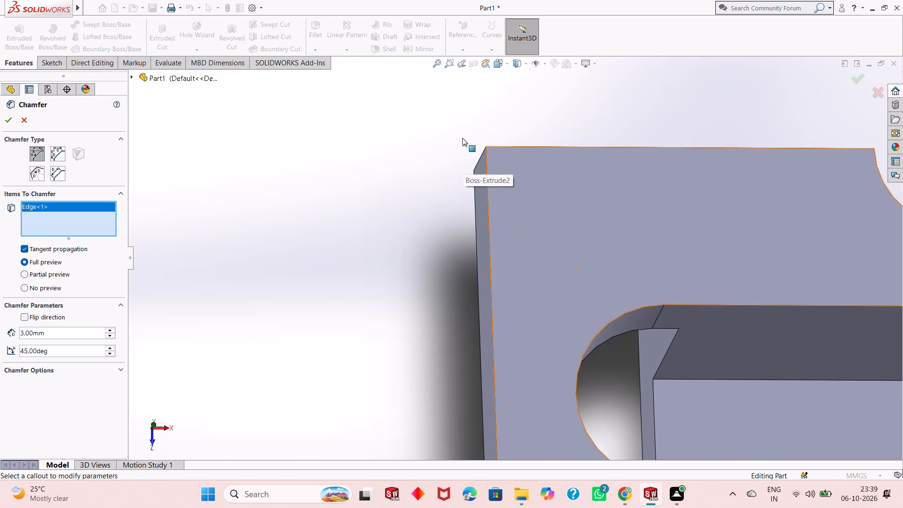
scroll(488, 140, down, 4)
scroll(514, 182, down, 4)
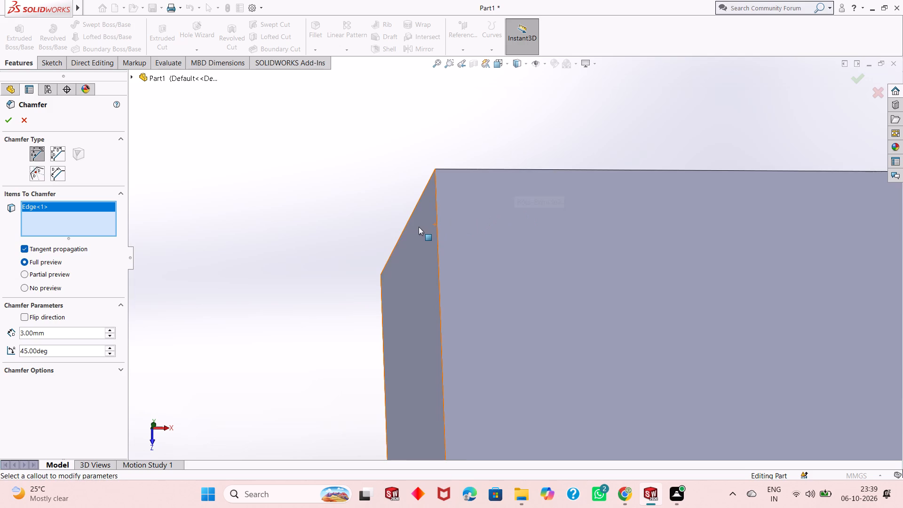
scroll(418, 227, up, 16)
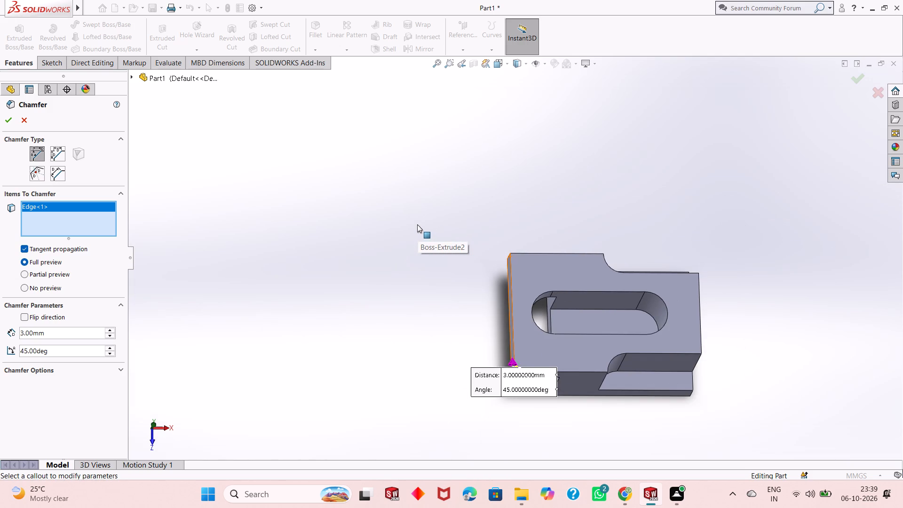
scroll(519, 256, down, 14)
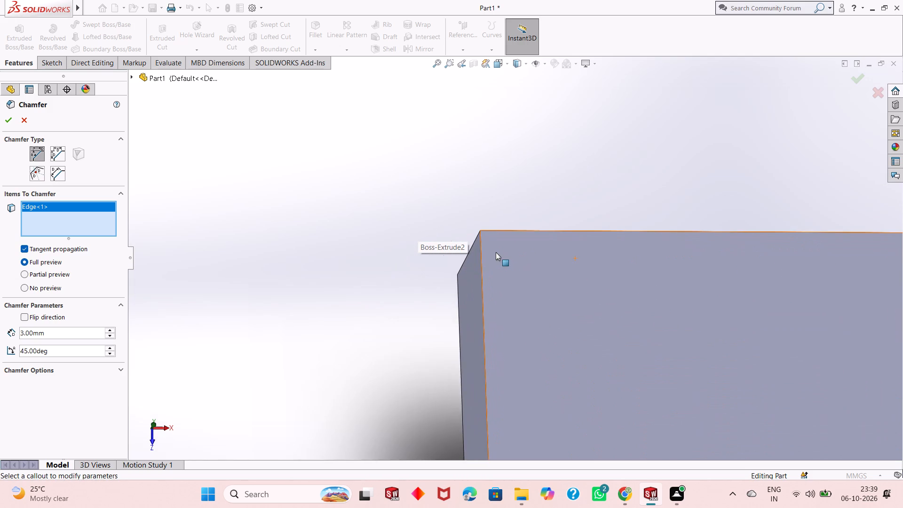
scroll(496, 252, down, 2)
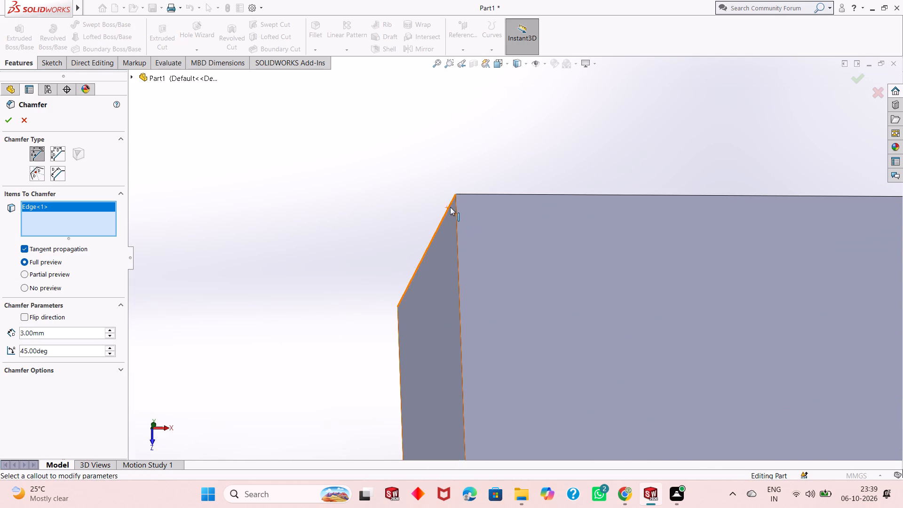
click(451, 206)
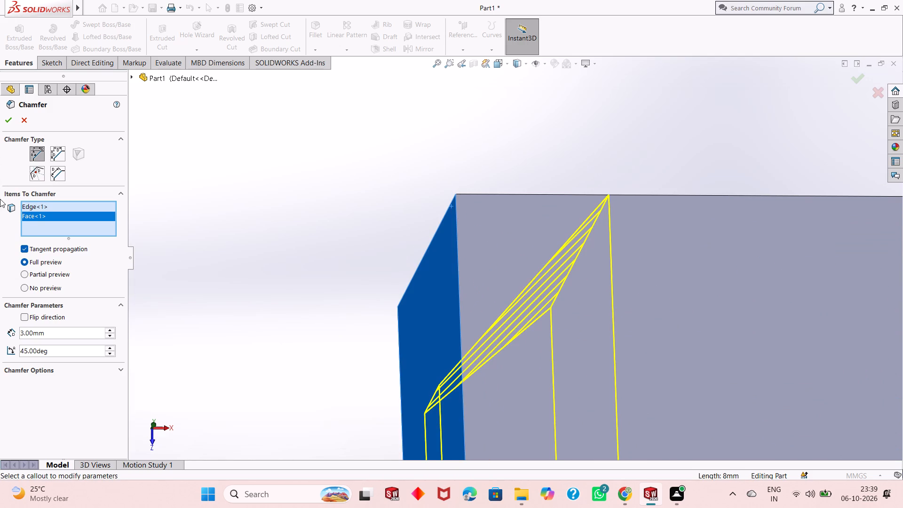
right_click(55, 213)
click(84, 228)
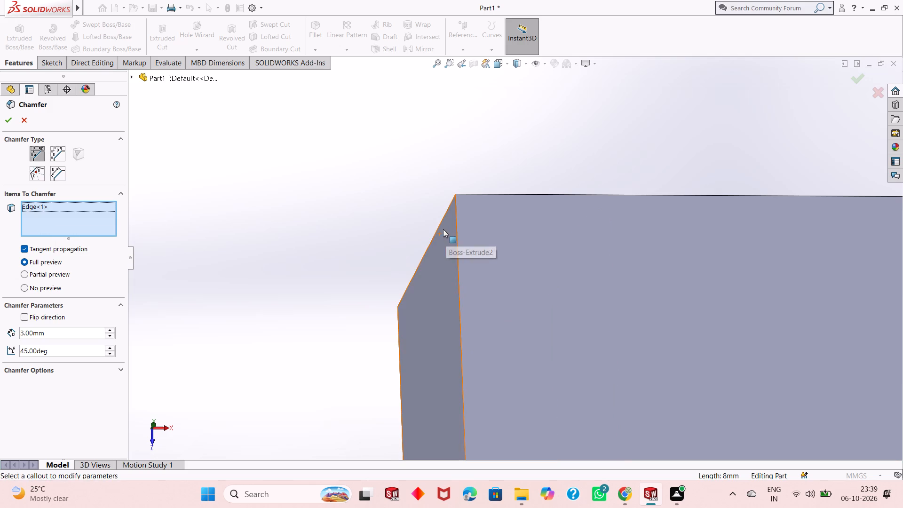
click(443, 217)
scroll(337, 237, up, 2)
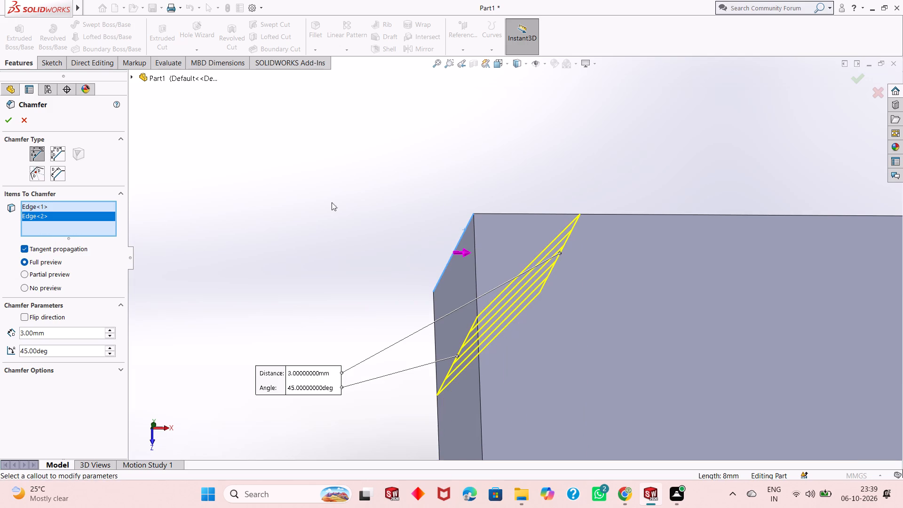
click(8, 124)
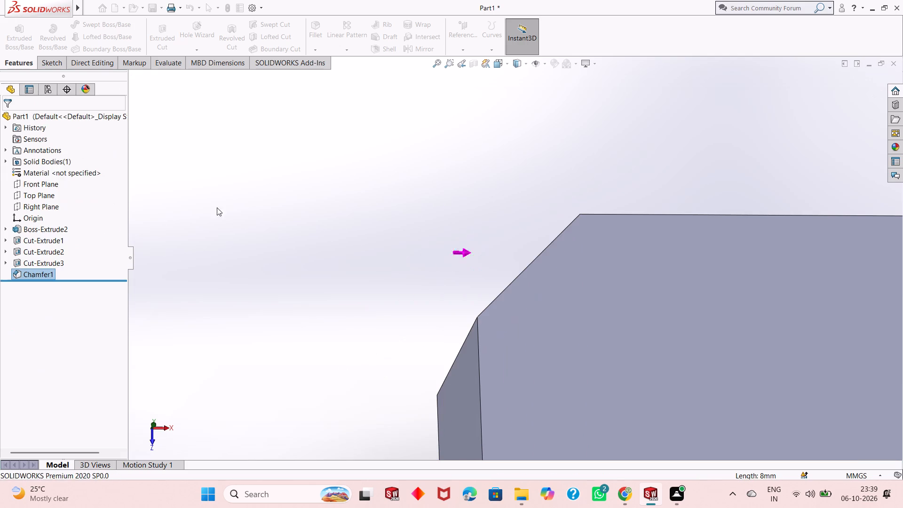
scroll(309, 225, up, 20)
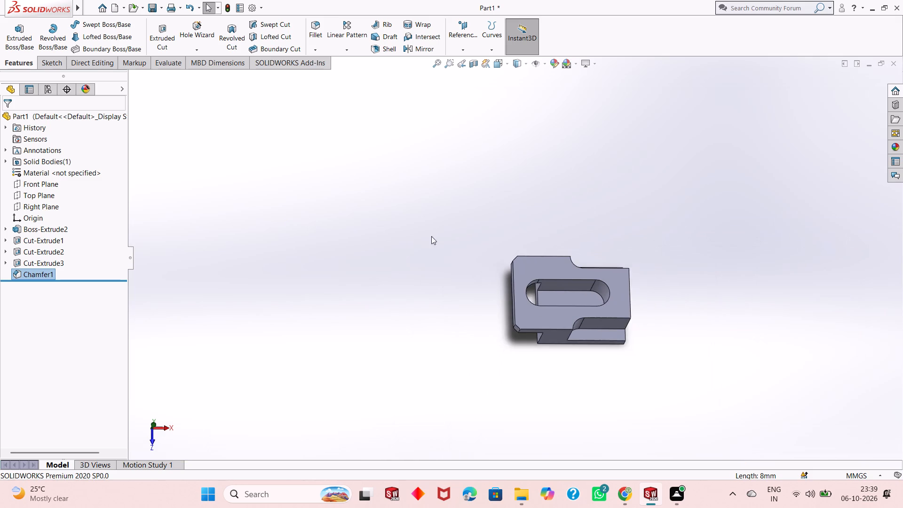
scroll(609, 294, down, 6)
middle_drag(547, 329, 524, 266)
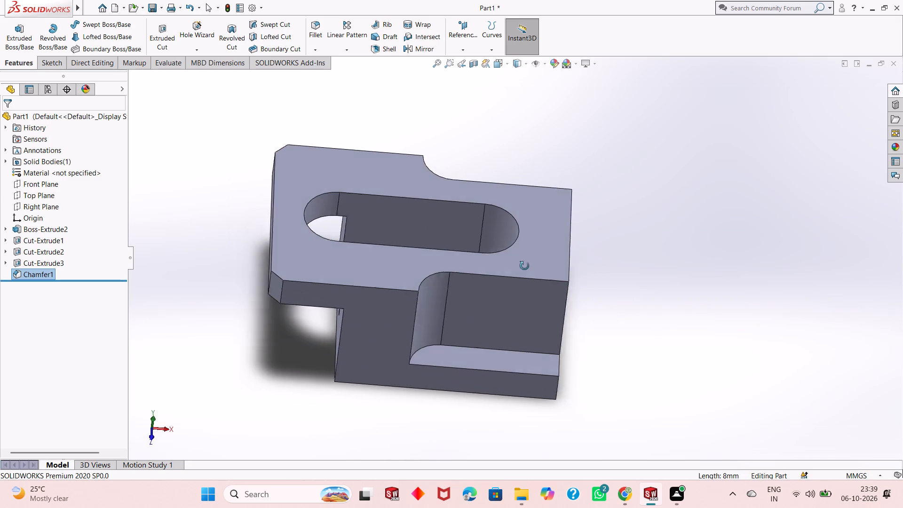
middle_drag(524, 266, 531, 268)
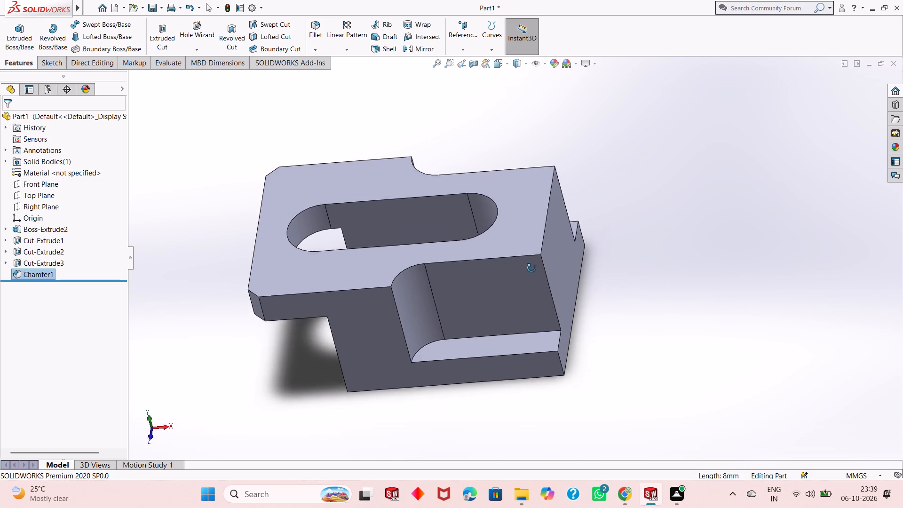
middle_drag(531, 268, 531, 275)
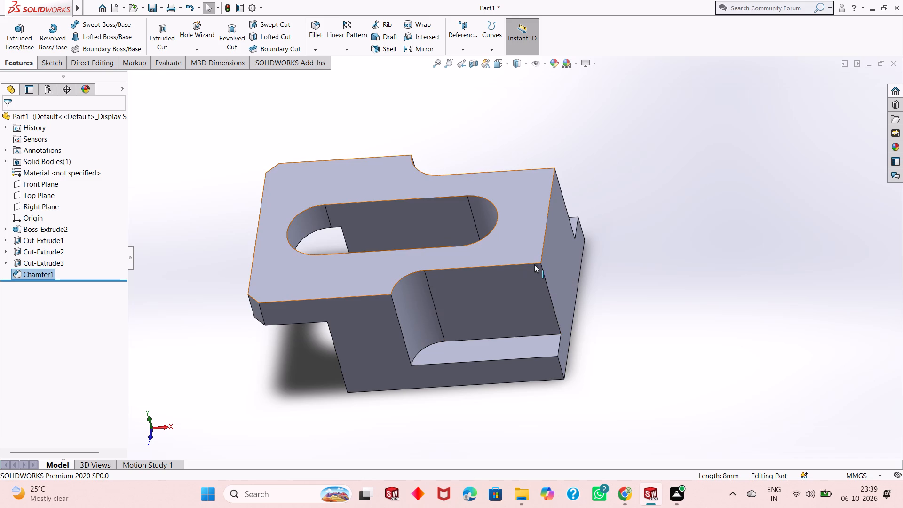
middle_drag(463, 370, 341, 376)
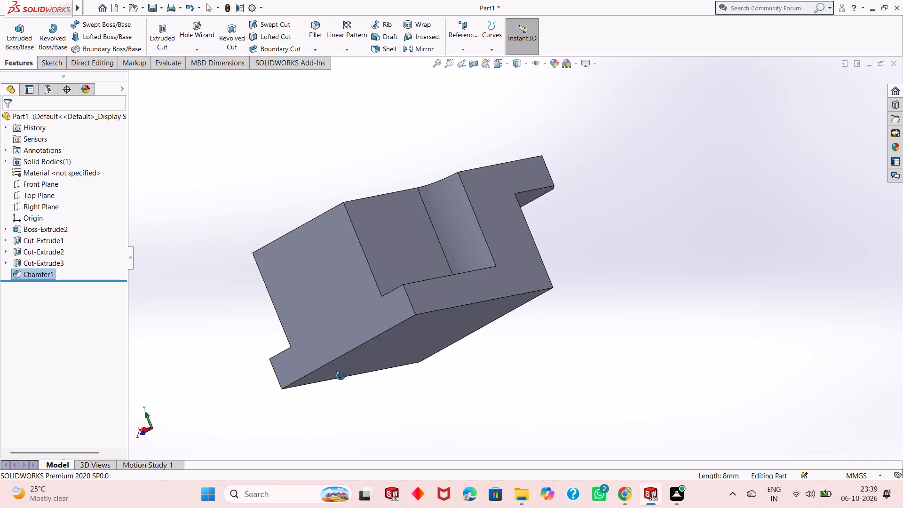
Change the colour appearance of the whole part to a medium sky blue.
middle_drag(341, 376, 445, 378)
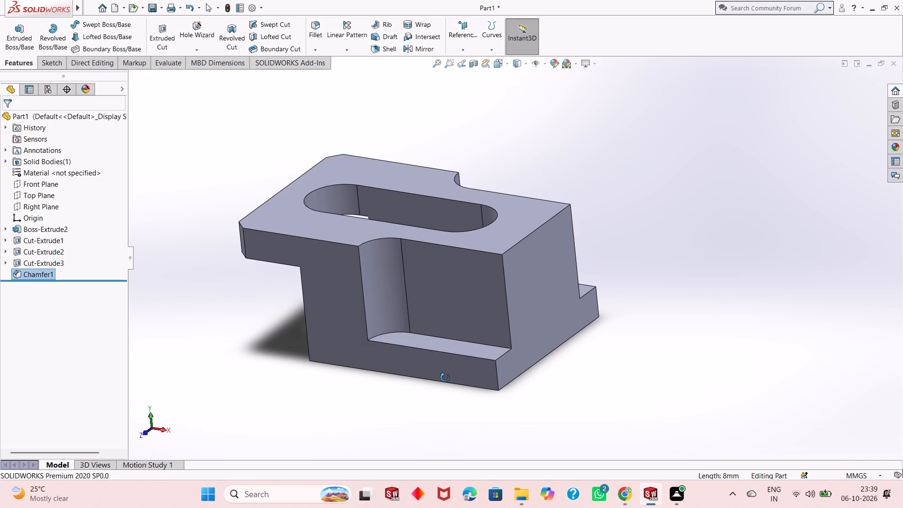
middle_drag(445, 378, 440, 407)
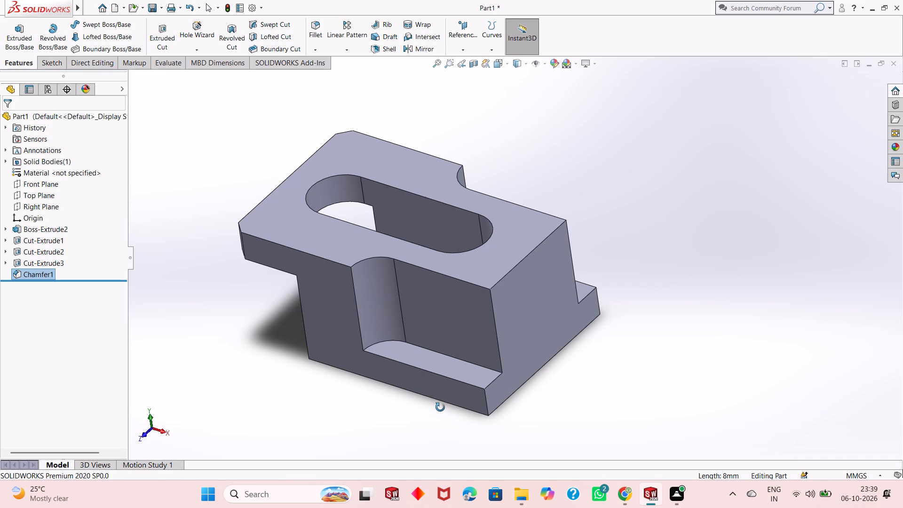
middle_drag(440, 407, 441, 413)
click(595, 137)
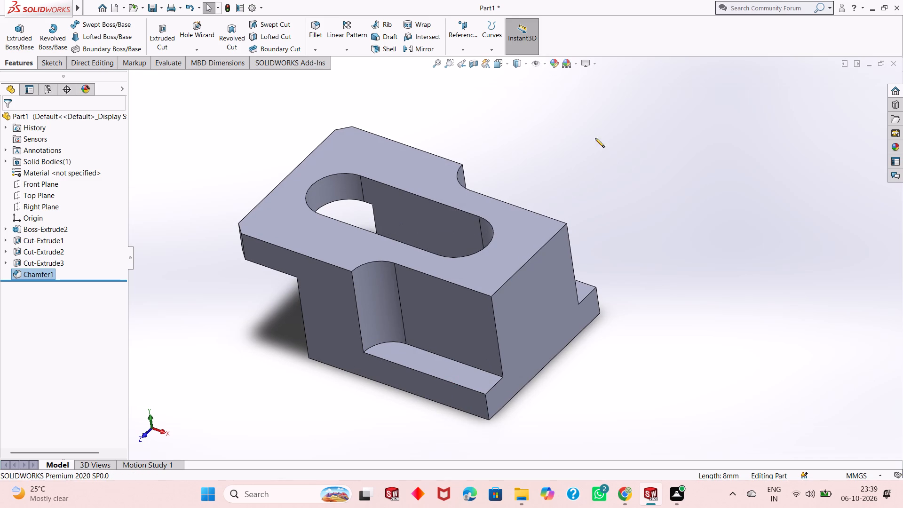
click(596, 138)
click(560, 63)
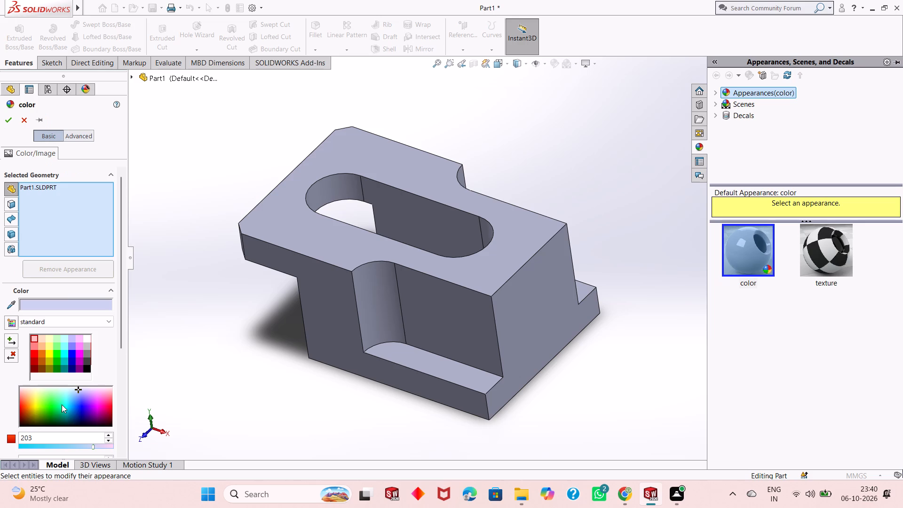
click(74, 394)
click(70, 399)
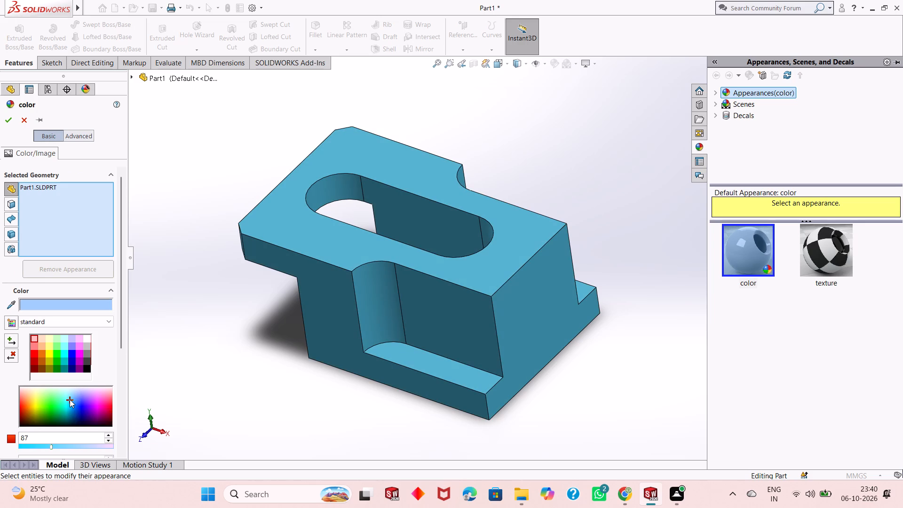
click(8, 119)
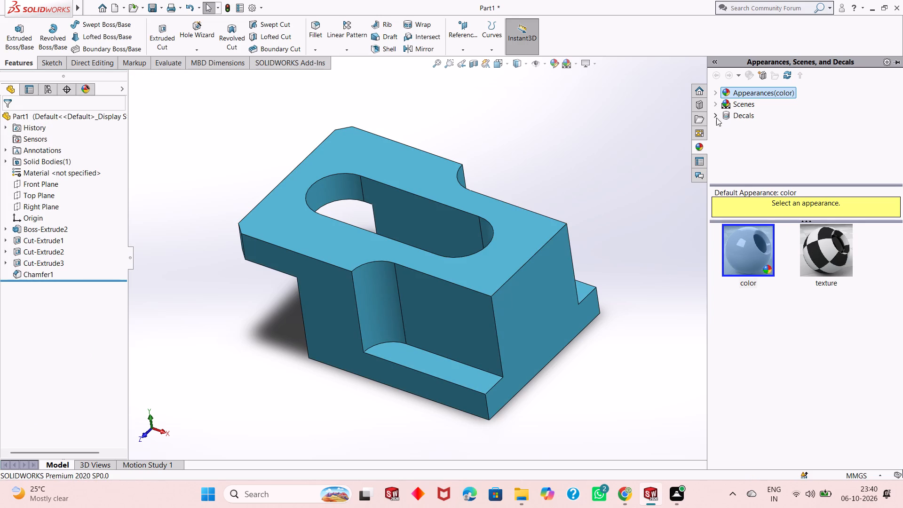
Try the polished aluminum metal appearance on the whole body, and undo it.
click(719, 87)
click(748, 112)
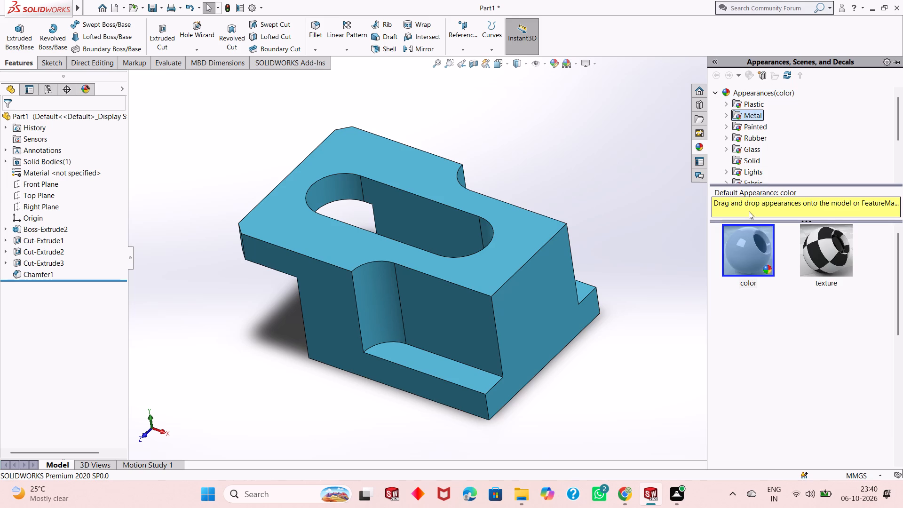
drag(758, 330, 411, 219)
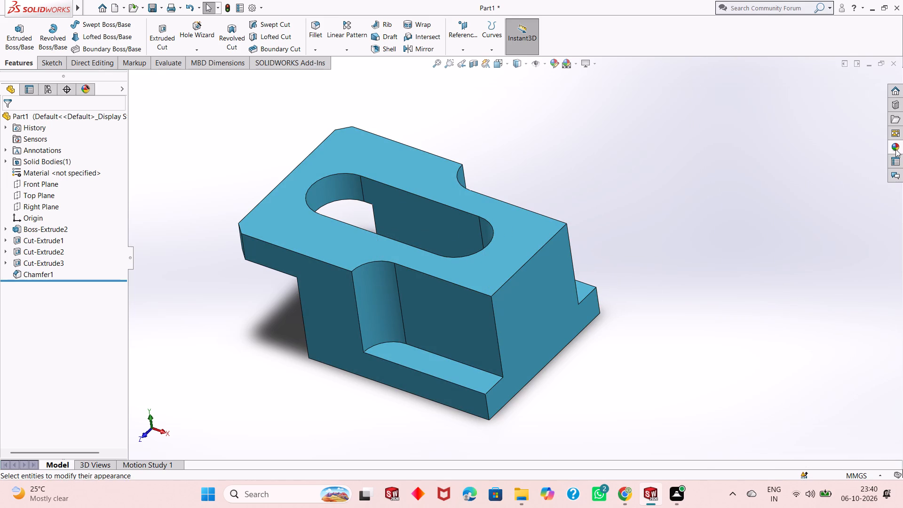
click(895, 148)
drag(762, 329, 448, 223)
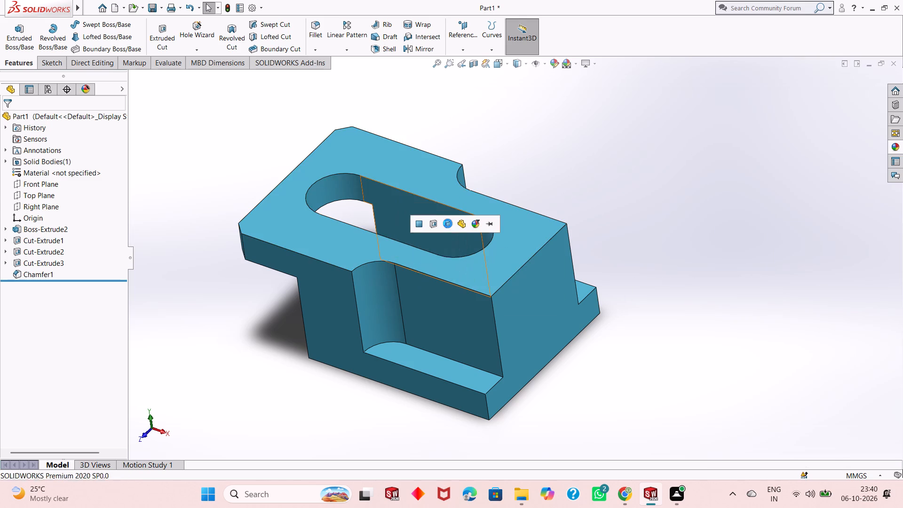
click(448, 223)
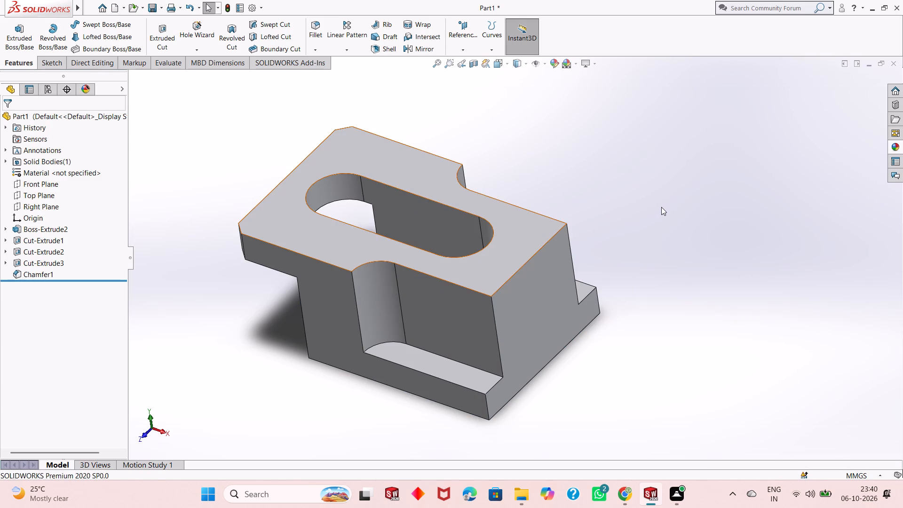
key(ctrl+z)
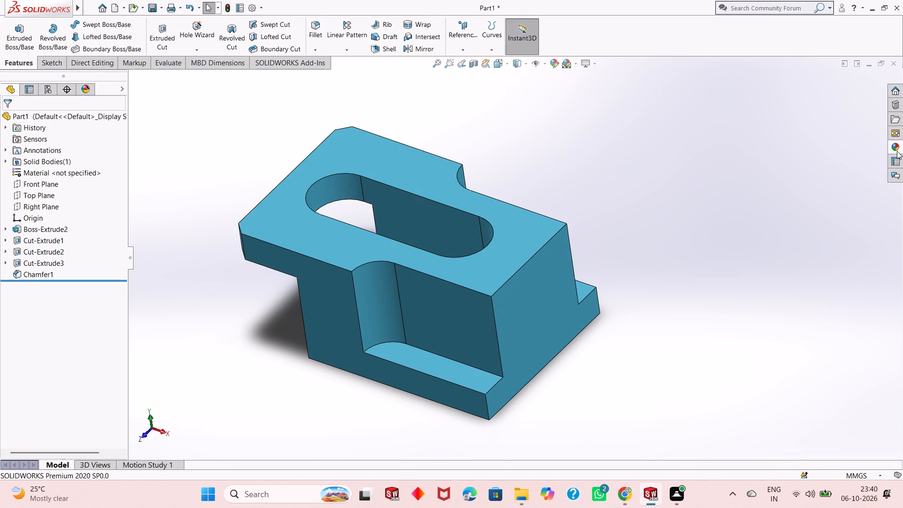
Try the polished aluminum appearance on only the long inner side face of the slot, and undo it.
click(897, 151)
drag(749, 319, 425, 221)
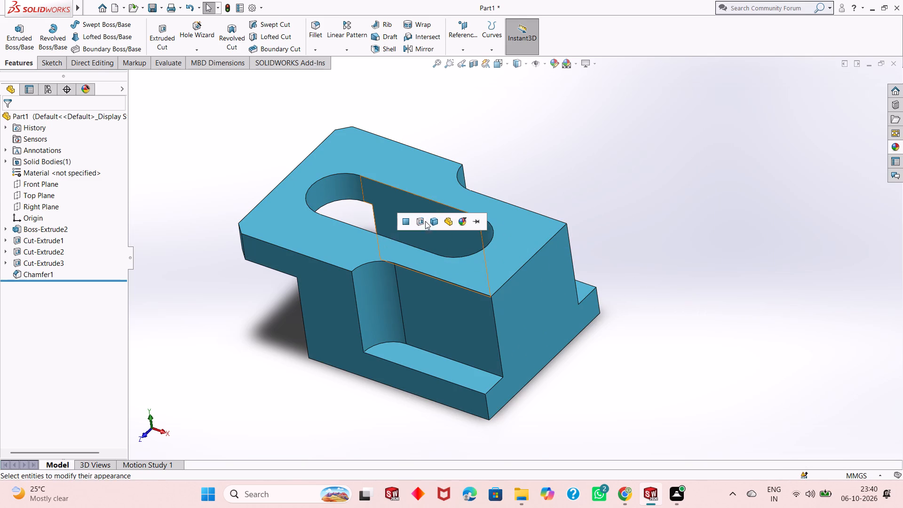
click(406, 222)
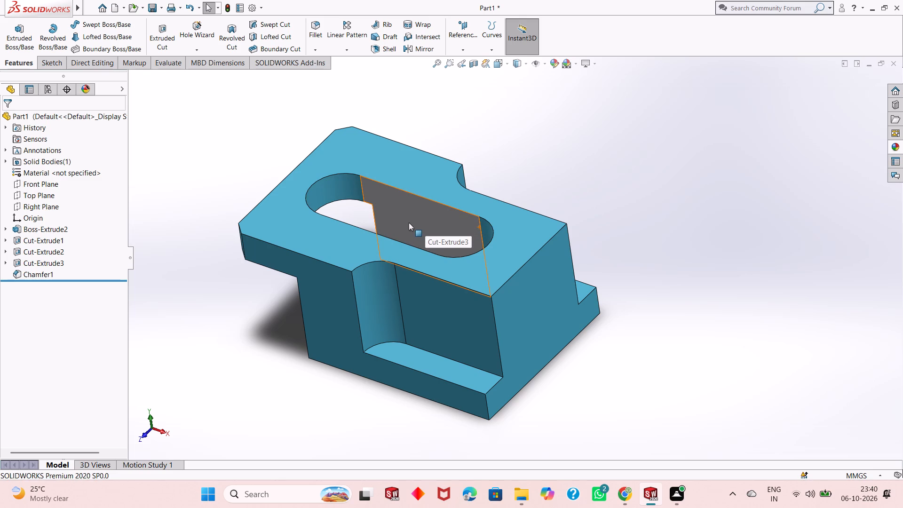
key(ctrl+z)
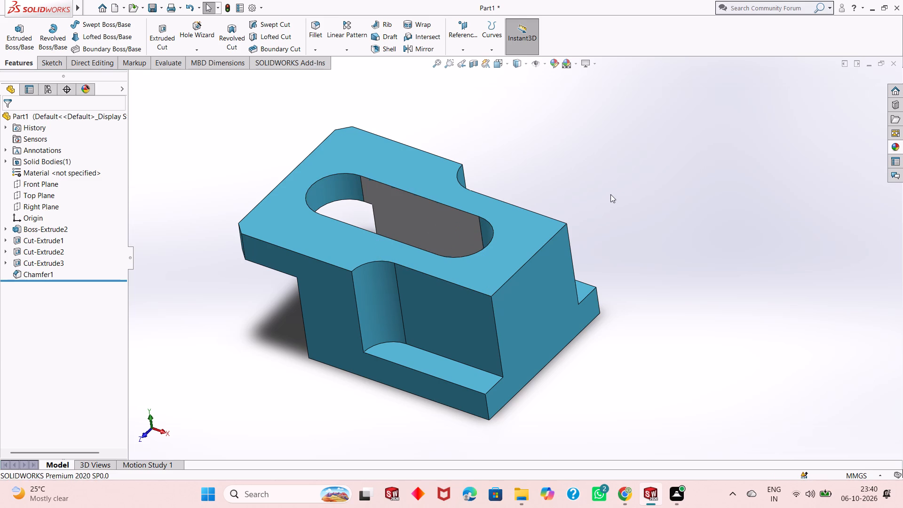
Apply the polished aluminum metal appearance to the round-ended slot cut feature, Cut-Extrude3.
click(902, 150)
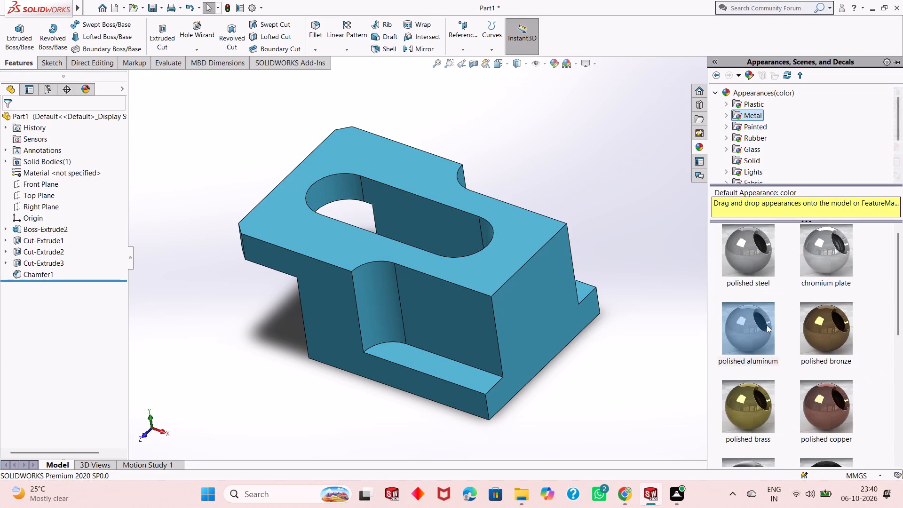
drag(760, 328, 407, 217)
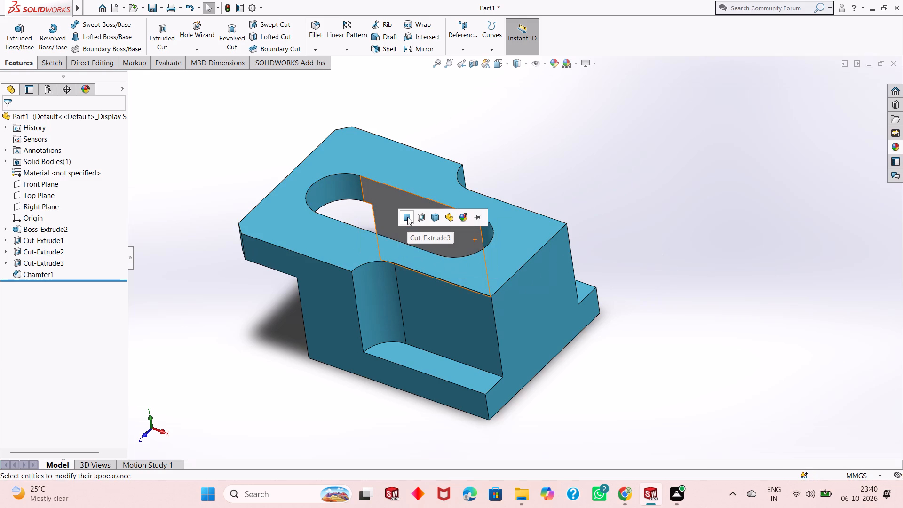
click(420, 217)
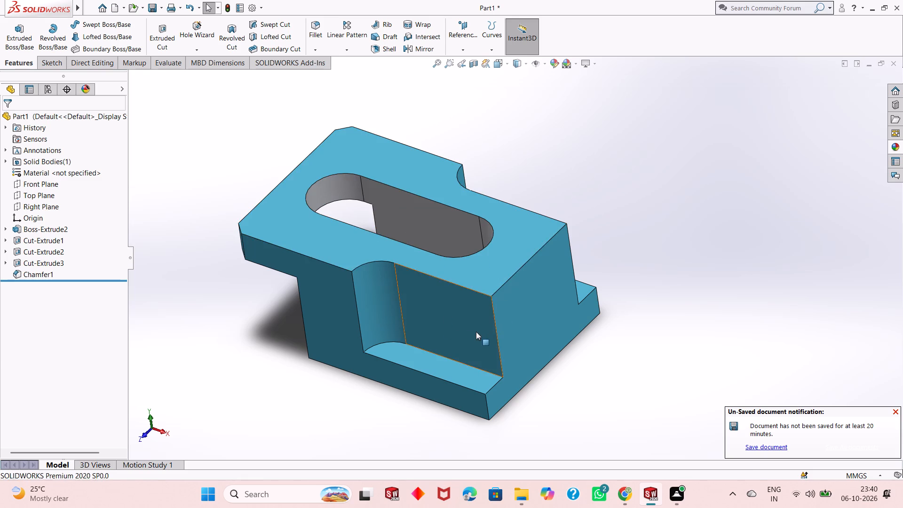
Save the part in the Downloads folder as "Slotted guide block" in SOLIDWORKS Part format.
middle_drag(476, 333, 465, 335)
middle_drag(428, 274, 472, 270)
middle_drag(420, 301, 475, 307)
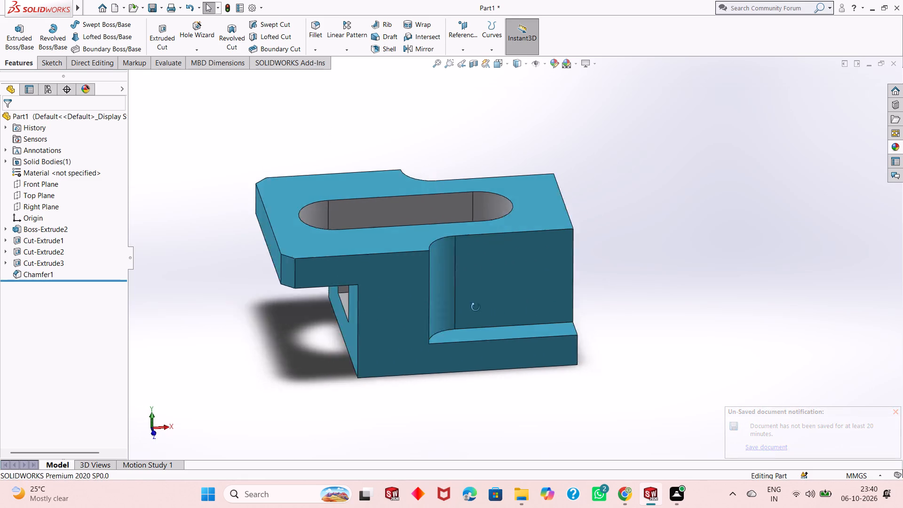
middle_drag(475, 307, 408, 241)
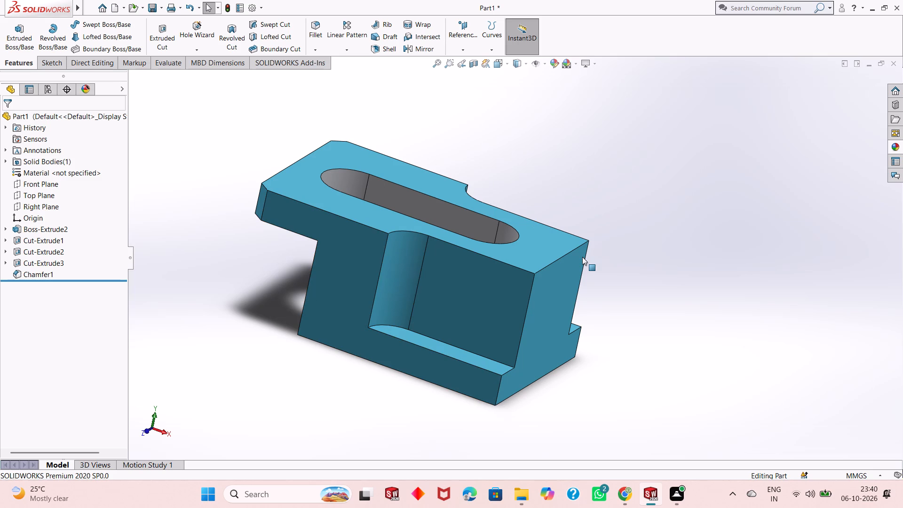
key(ctrl+s)
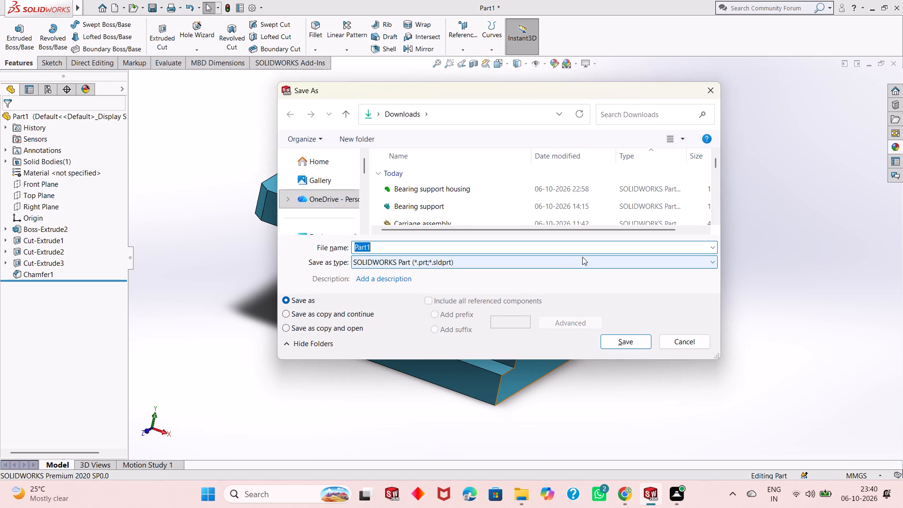
key(BackSpace)
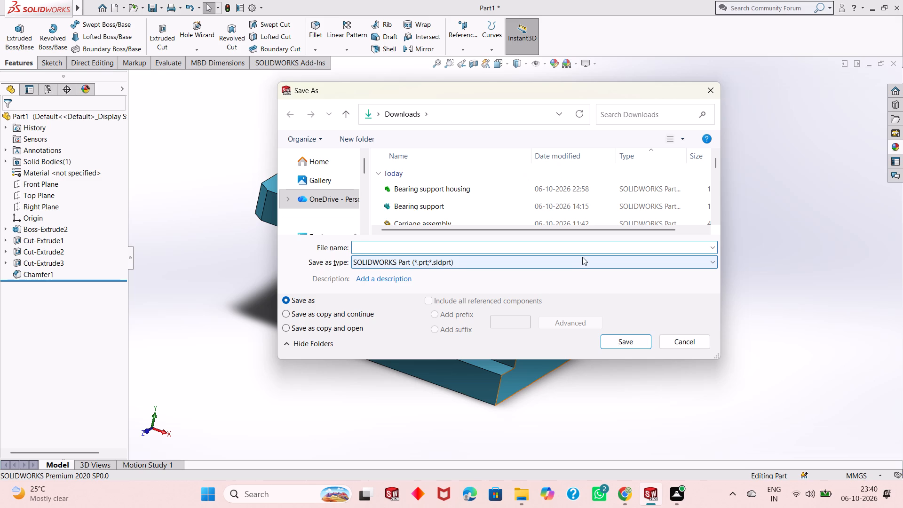
text(Slotted)
key(space)
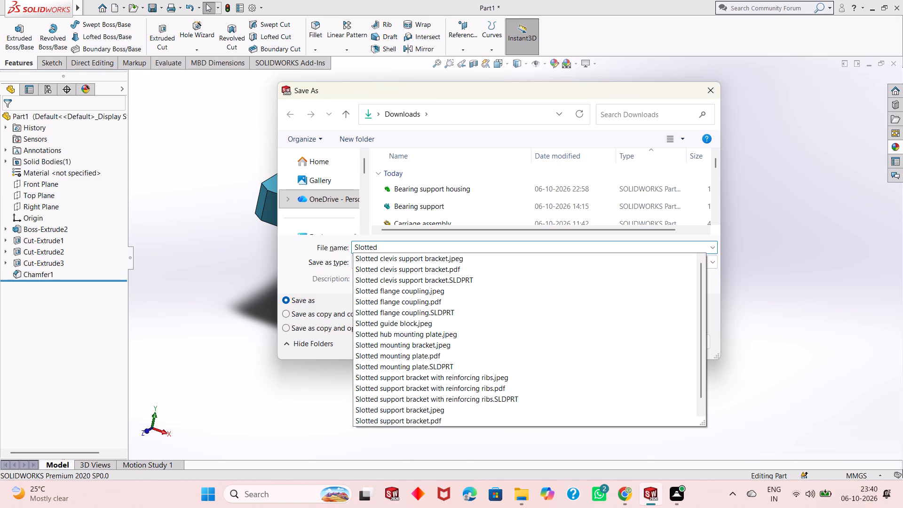
text(guide block)
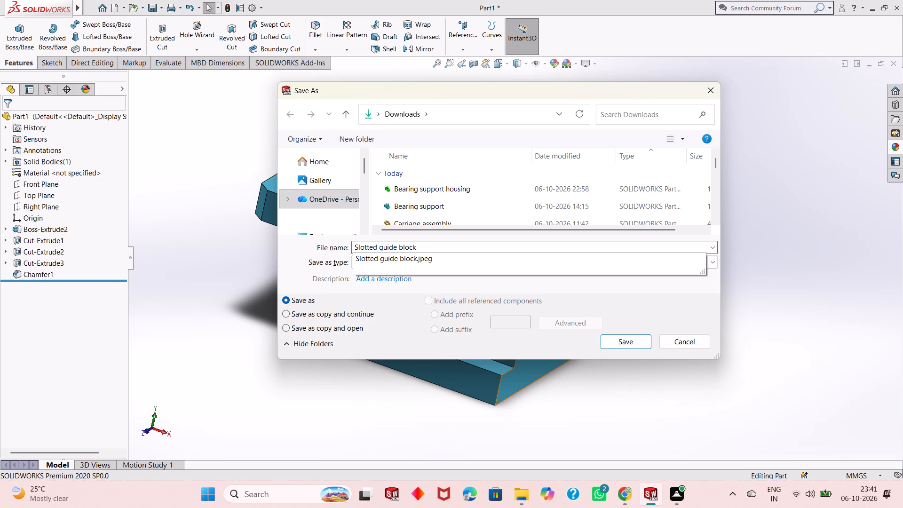
click(623, 344)
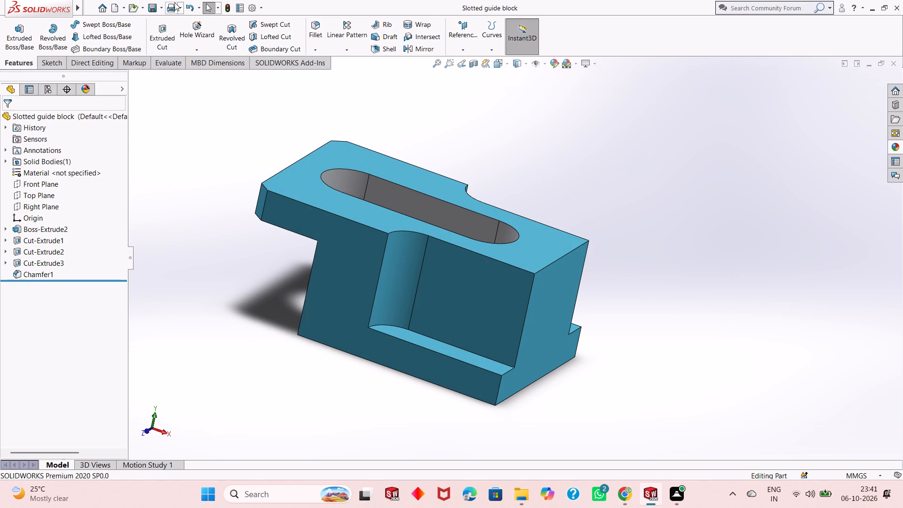
Export a PDF copy of the part to the Downloads folder under the name "Slotted guide block".
click(165, 11)
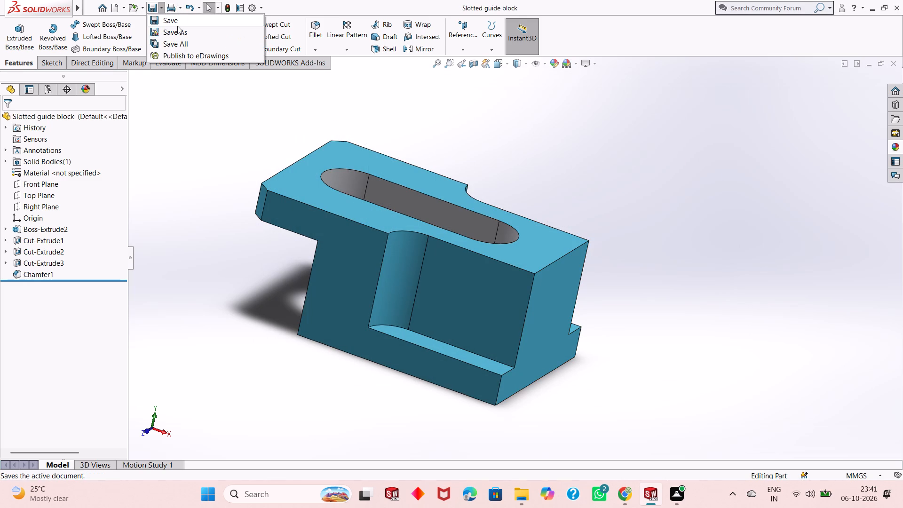
click(179, 31)
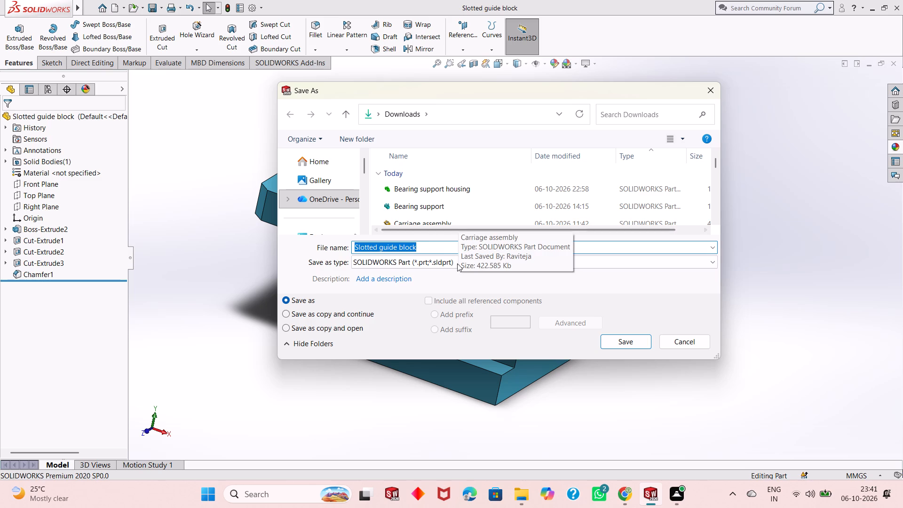
click(442, 266)
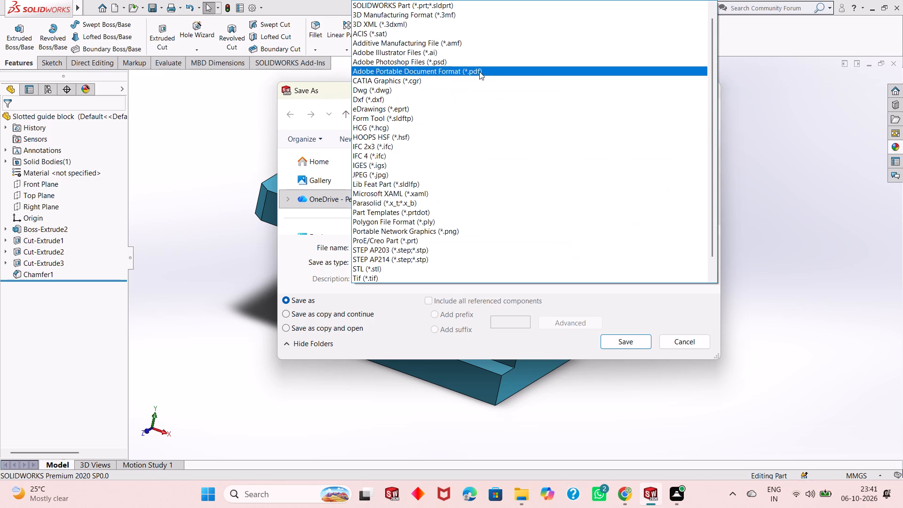
click(479, 72)
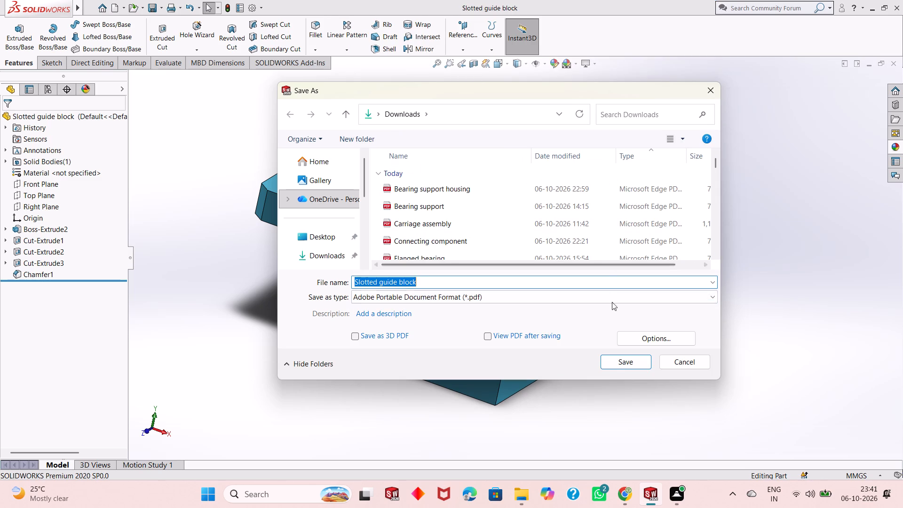
click(612, 363)
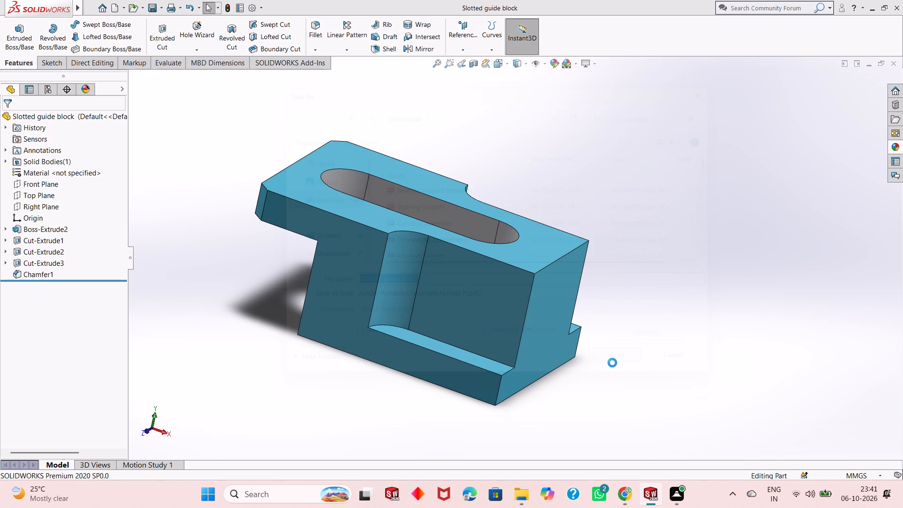